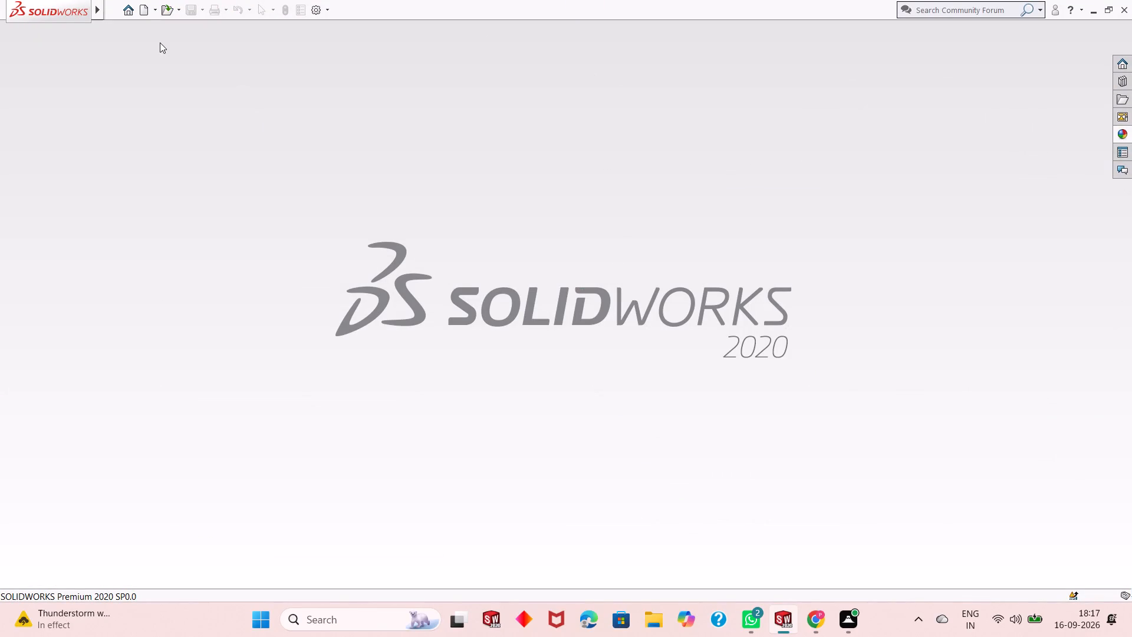
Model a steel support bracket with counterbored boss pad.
Create a new part document.
click(141, 13)
double_click(273, 320)
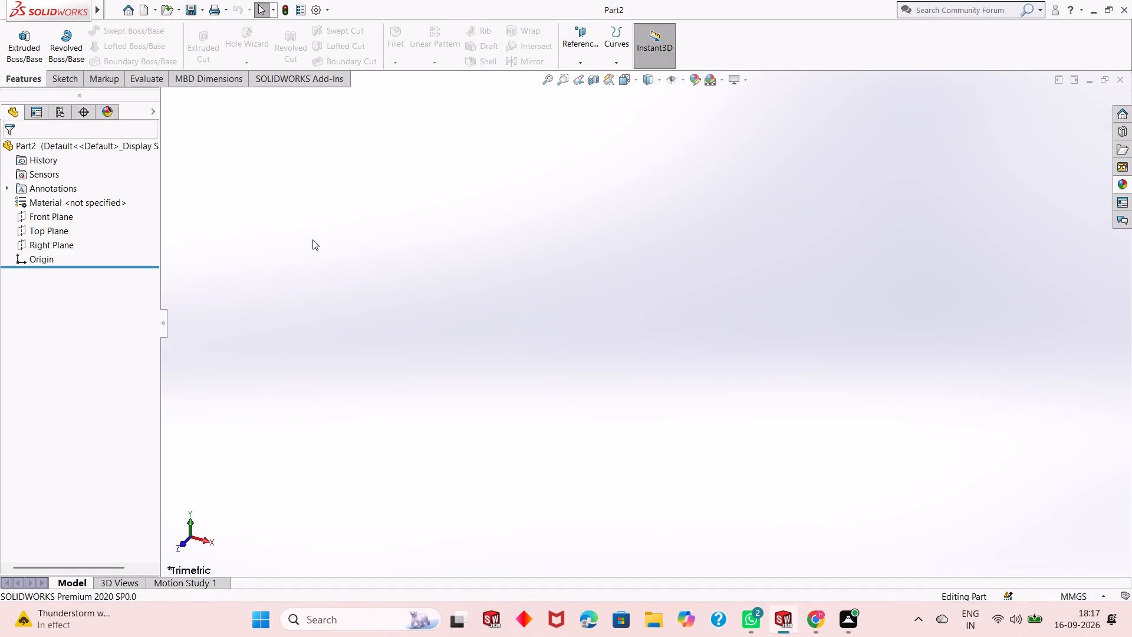
Start a sketch on the Top Plane.
click(48, 229)
click(63, 214)
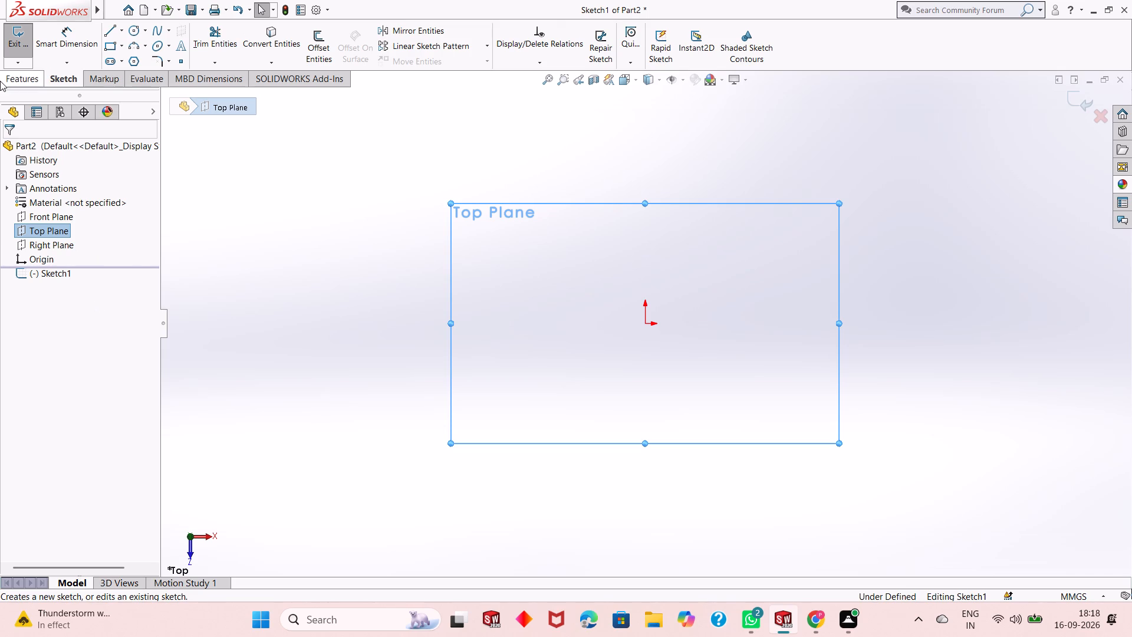
click(357, 189)
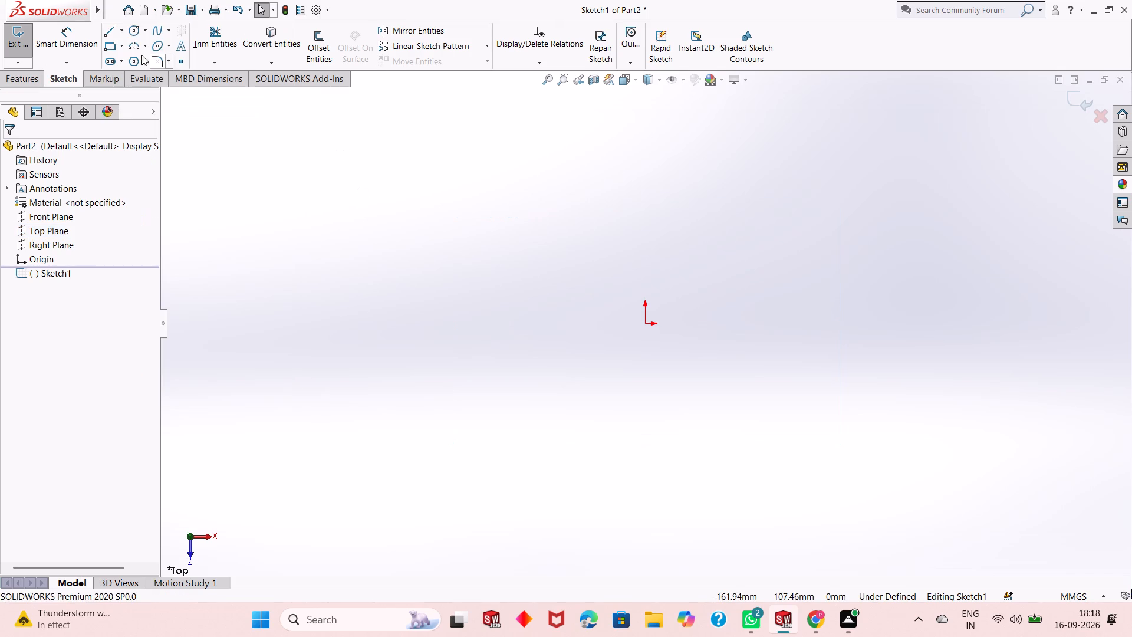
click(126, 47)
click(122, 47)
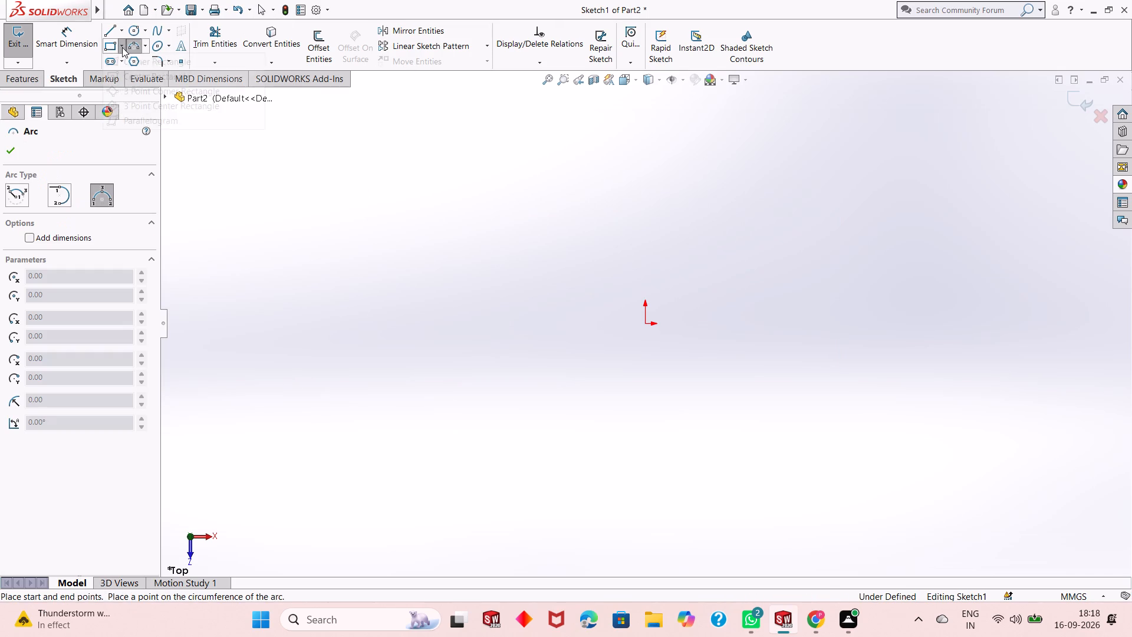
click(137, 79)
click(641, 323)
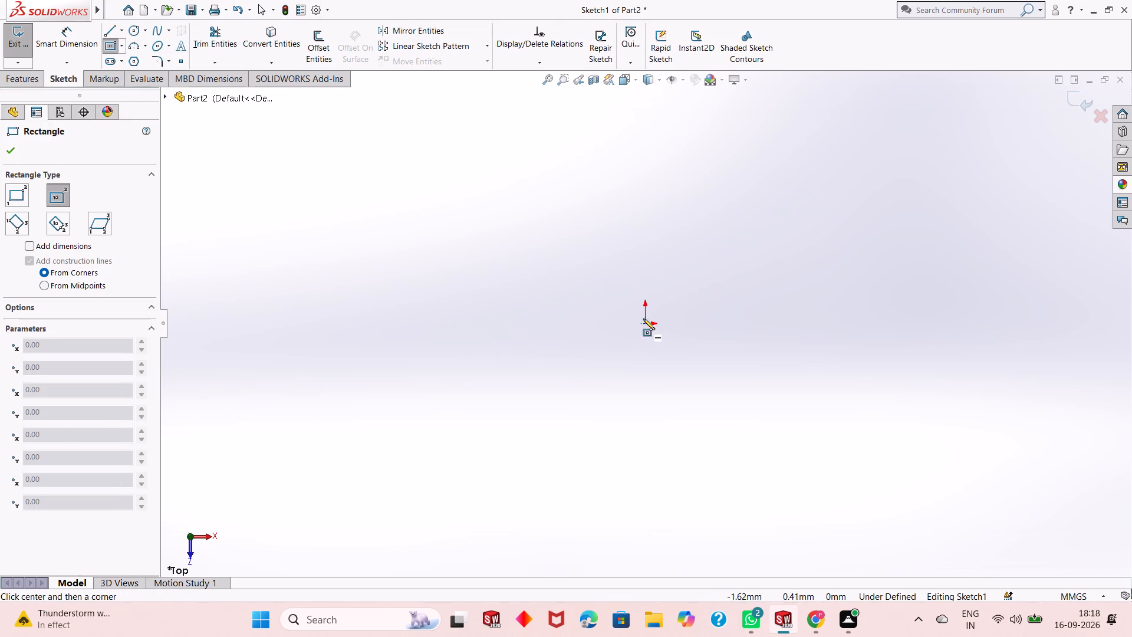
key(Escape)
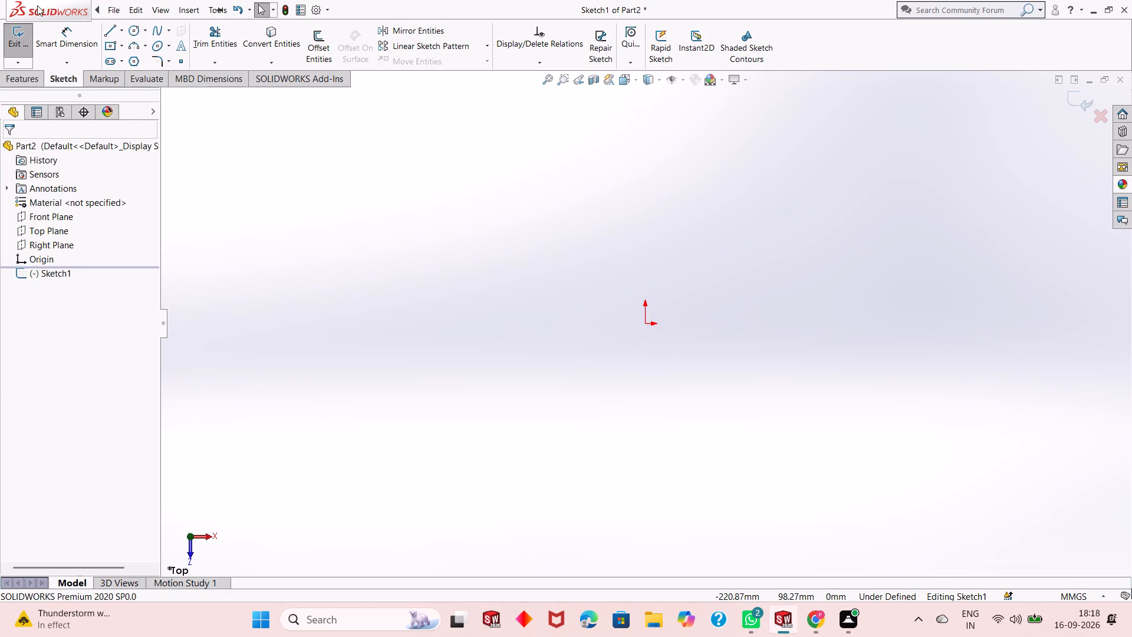
Sketch a center rectangle about 78 mm wide and 139 mm tall, centred on the origin.
click(106, 43)
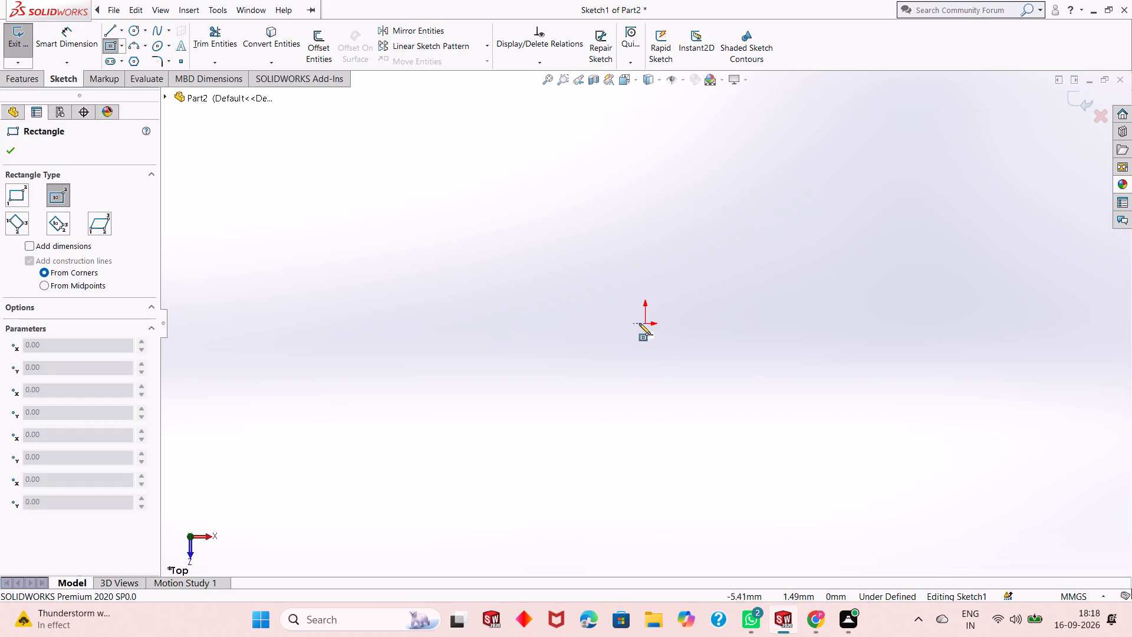
click(647, 325)
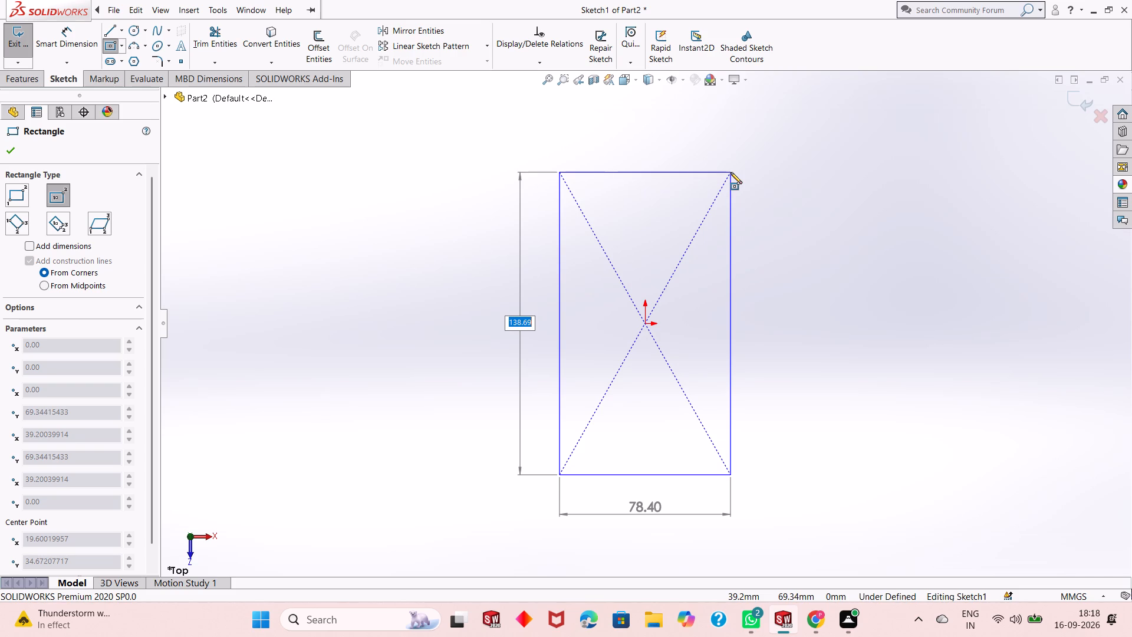
click(730, 172)
key(Escape)
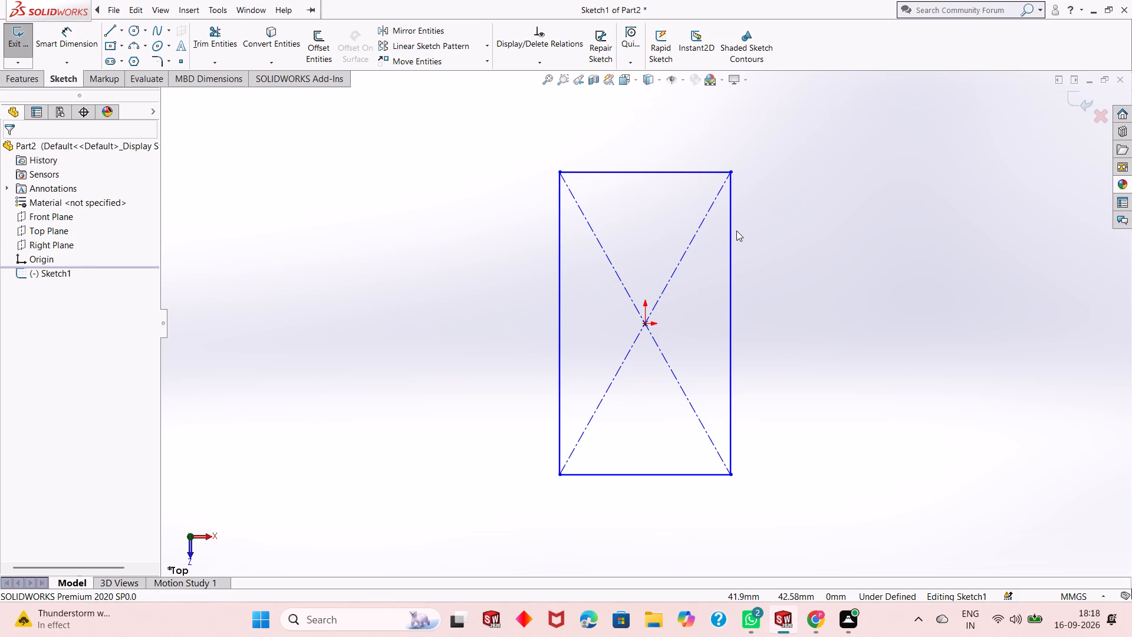
Dimension the rectangle's vertical side to 80 mm.
scroll(722, 282, down, 1)
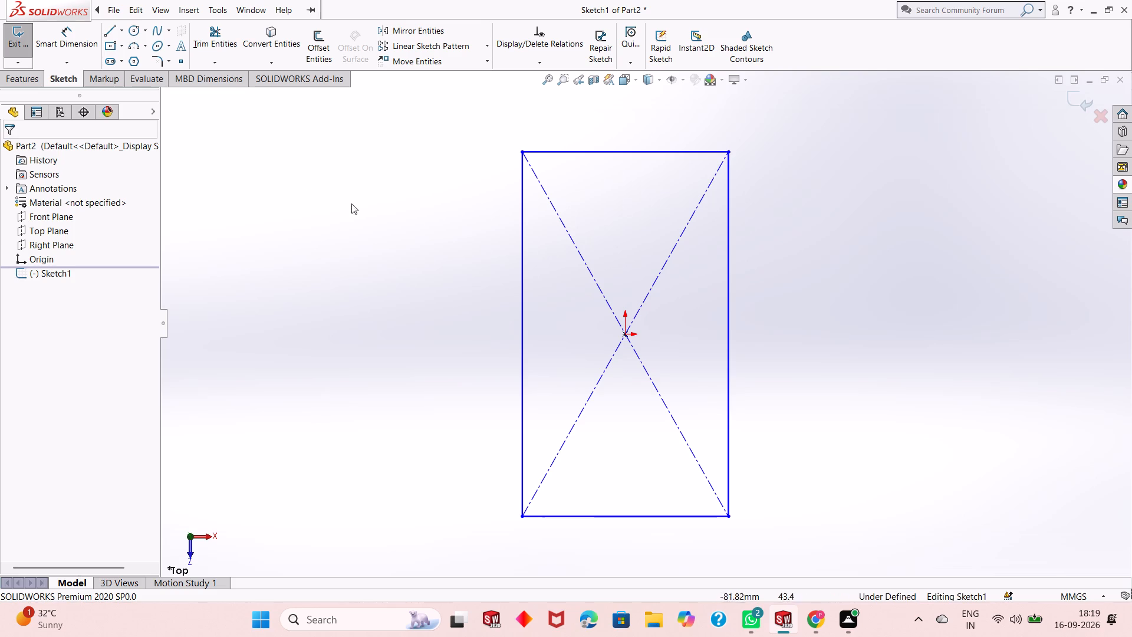
click(19, 78)
click(75, 82)
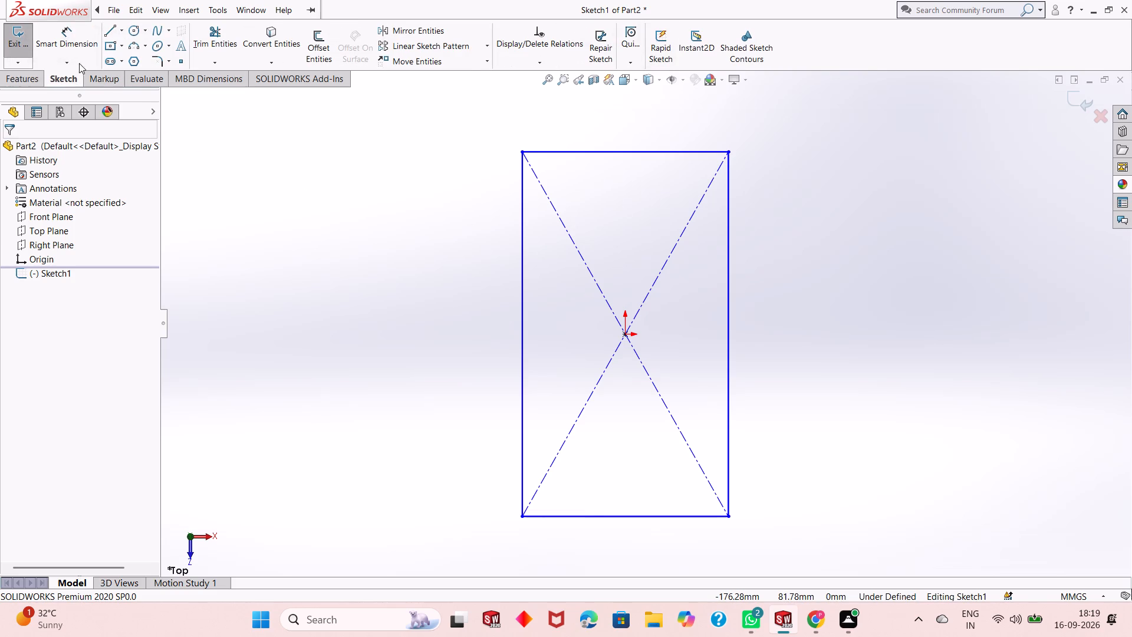
click(81, 40)
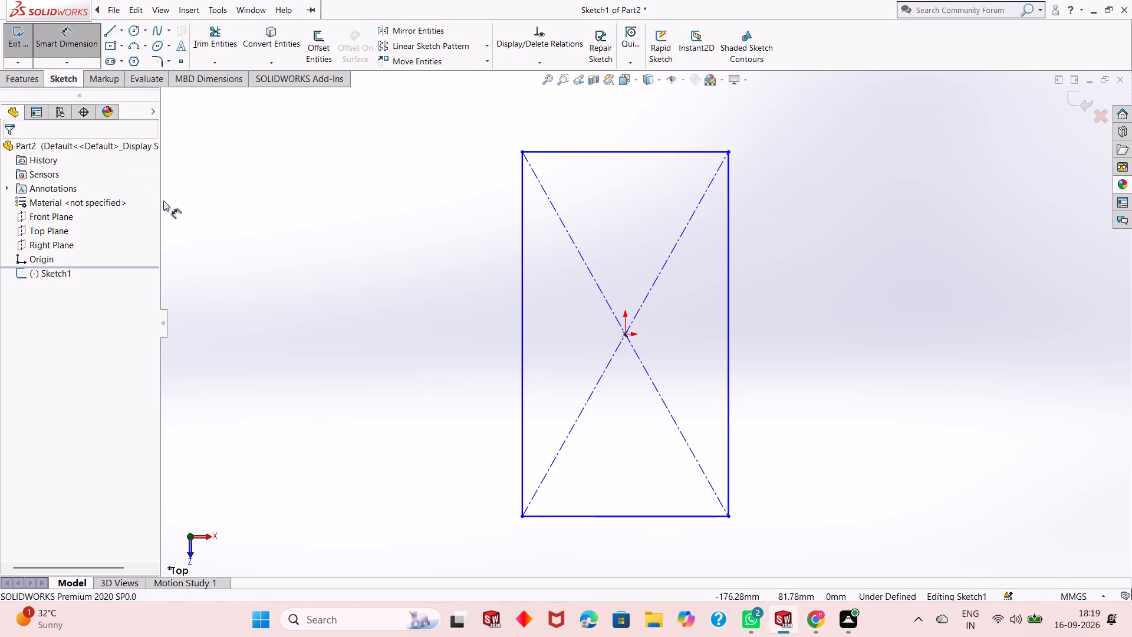
click(524, 320)
click(375, 331)
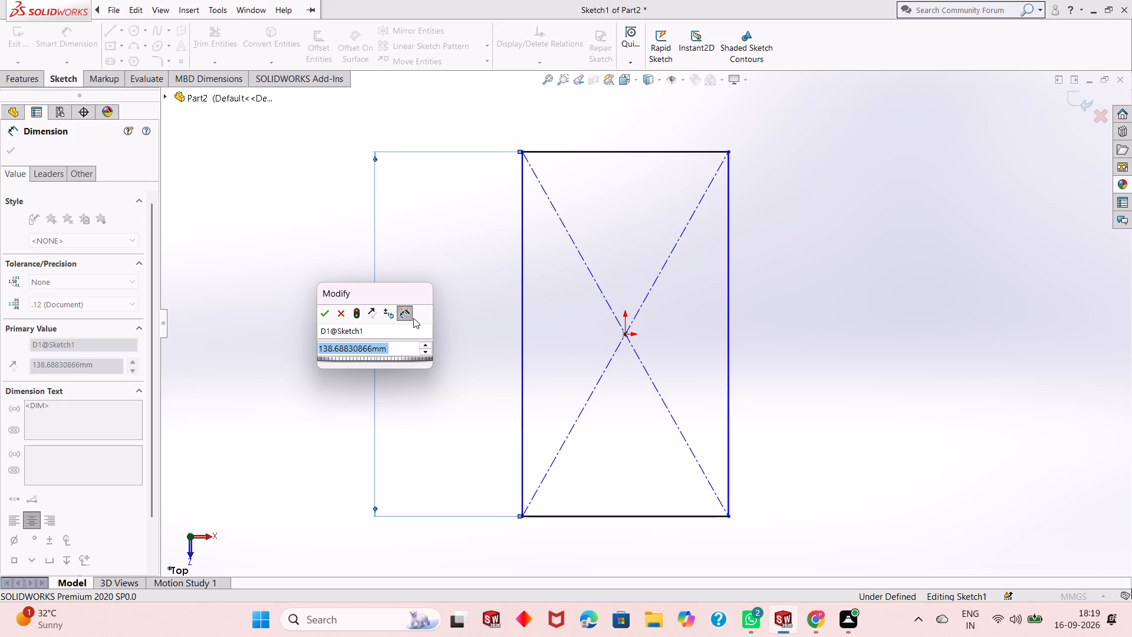
key(8)
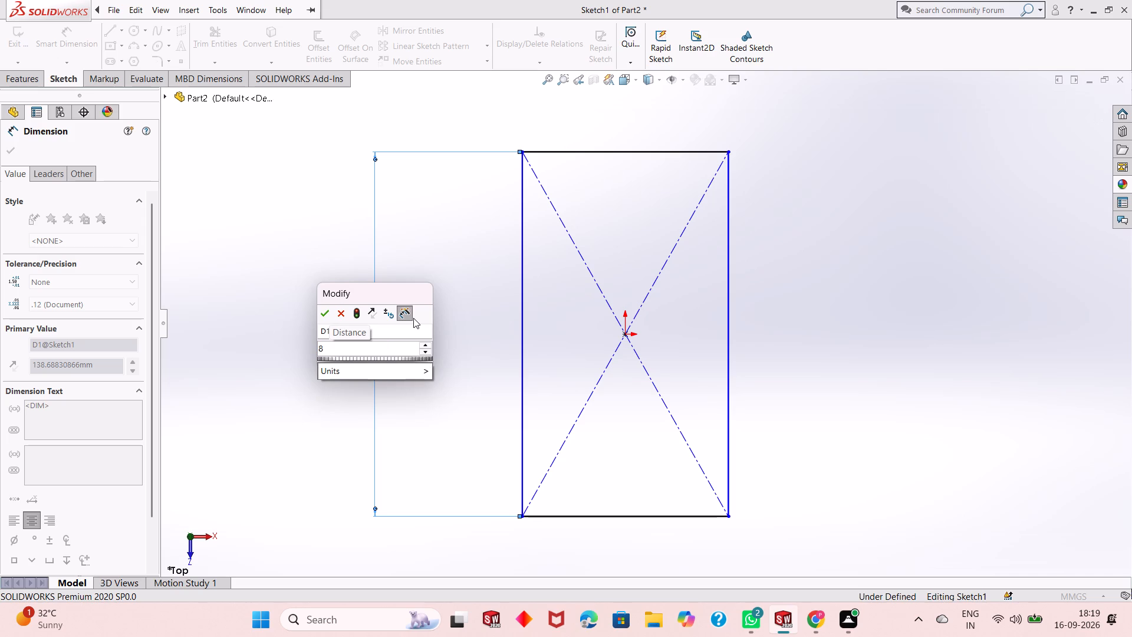
key(0)
key(Return)
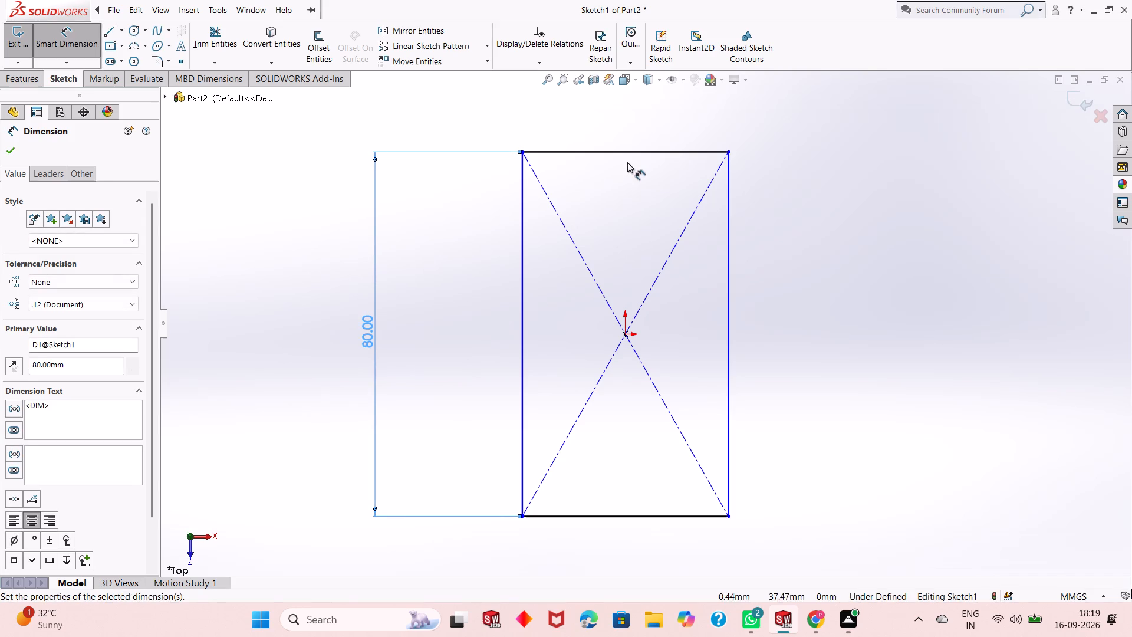
Dimension the rectangle's horizontal edge to 80 mm.
click(630, 152)
click(640, 119)
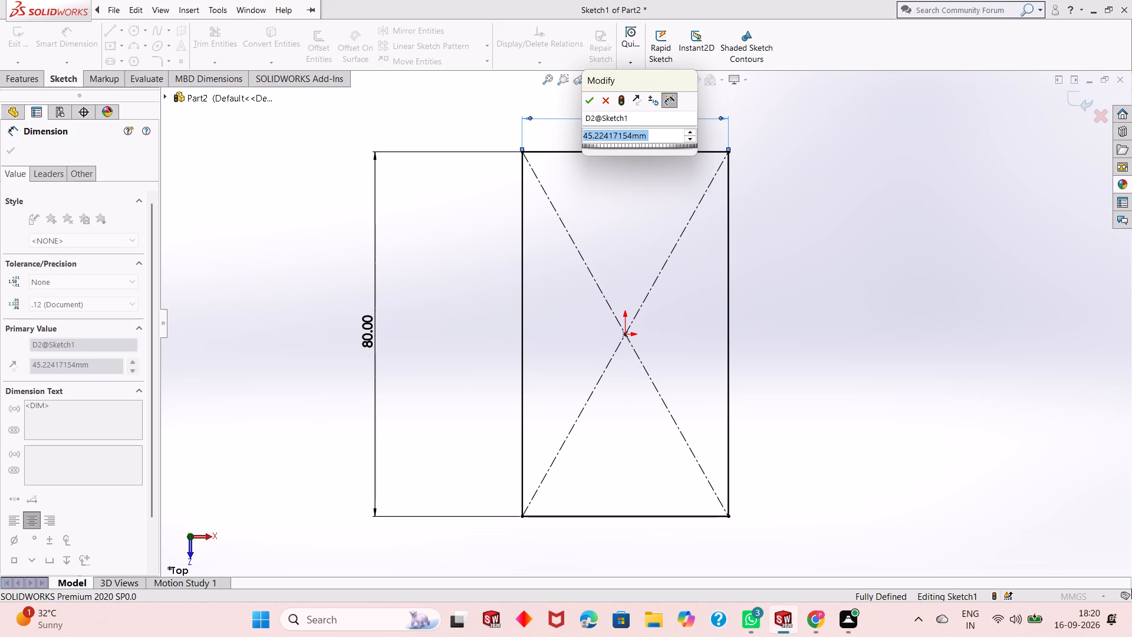
text(80)
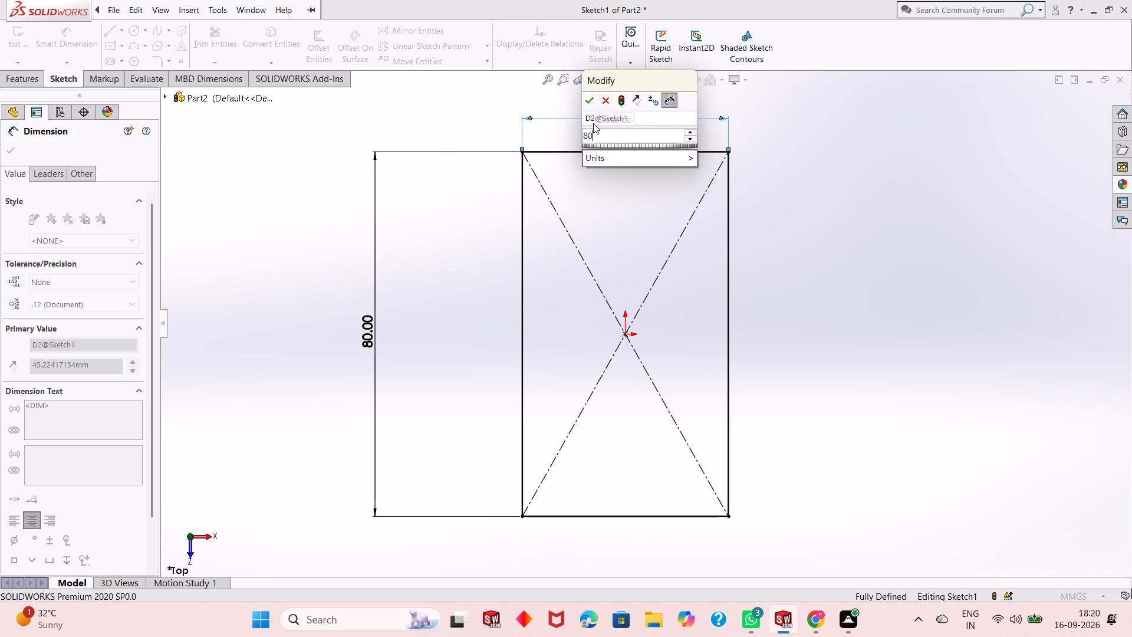
key(Return)
Set the rectangle's vertical dimension to 115 mm and finish dimensioning.
double_click(292, 329)
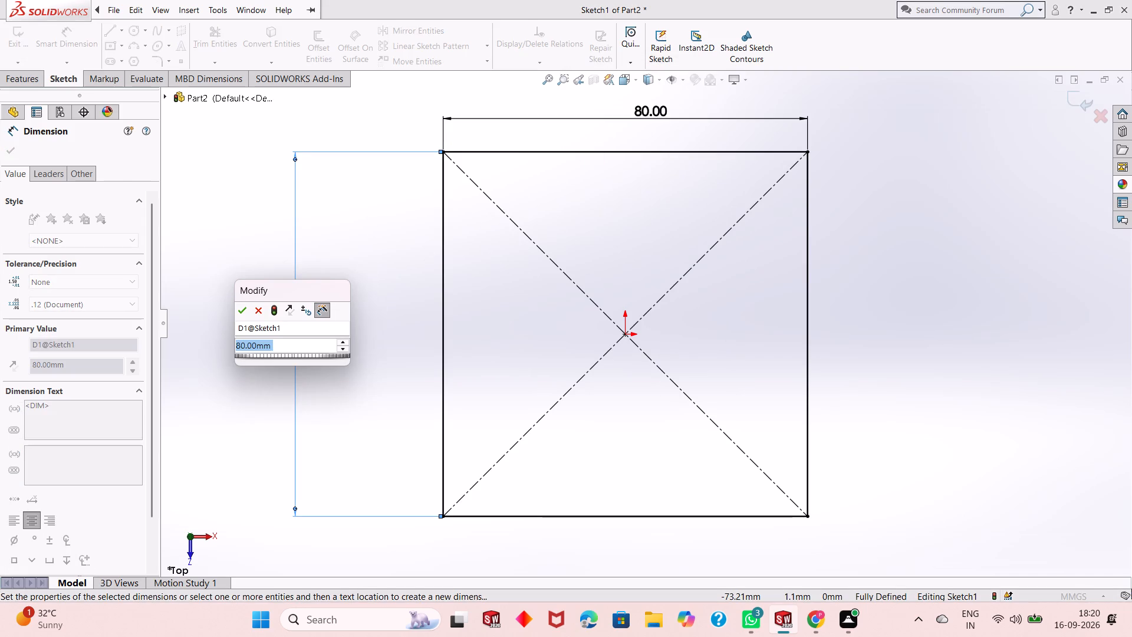
text(11)
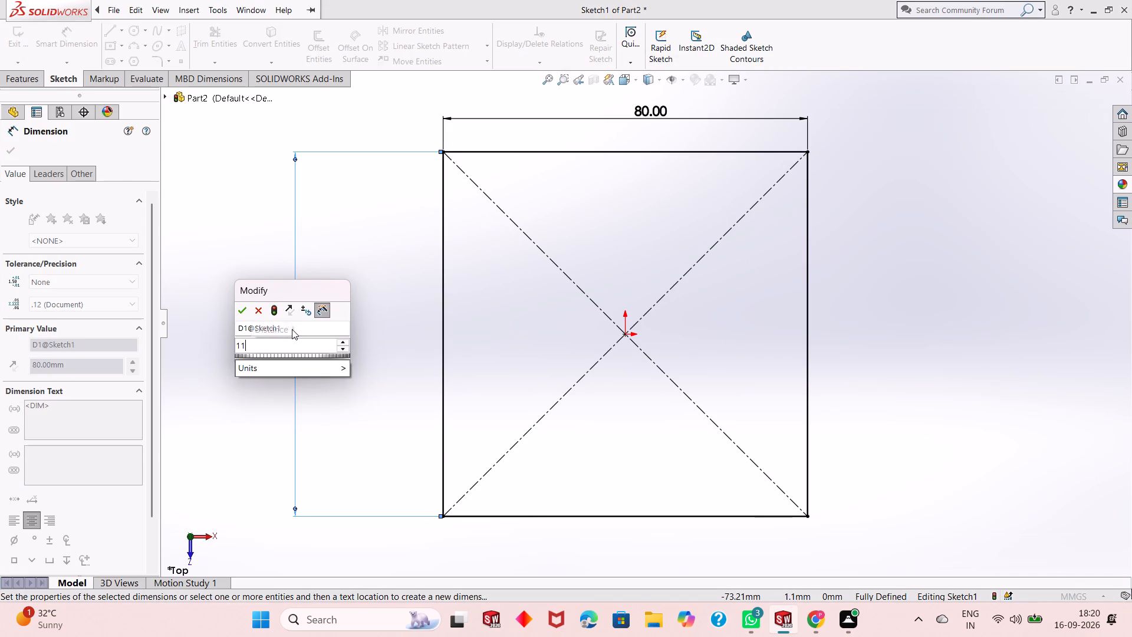
key(5)
key(Return)
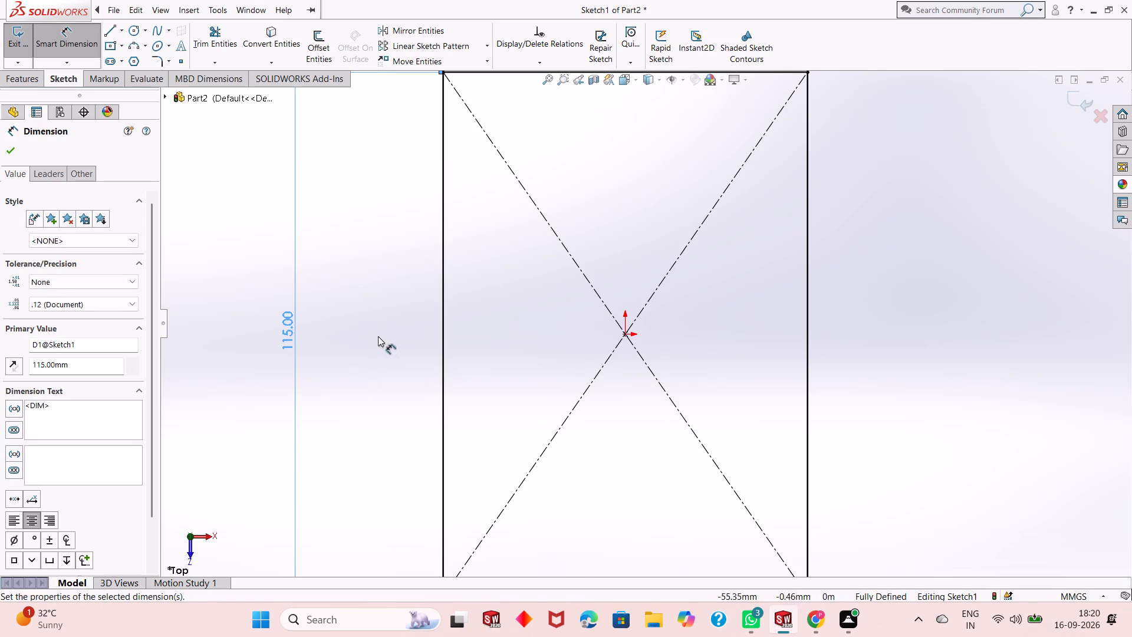
scroll(423, 337, up, 5)
scroll(604, 298, down, 1)
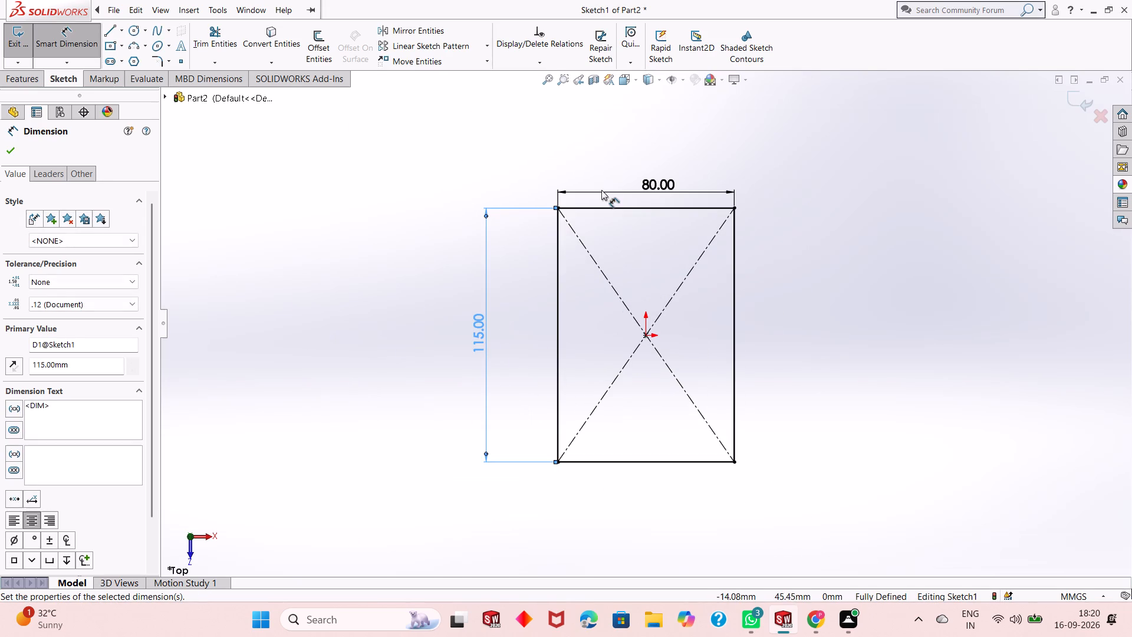
click(6, 152)
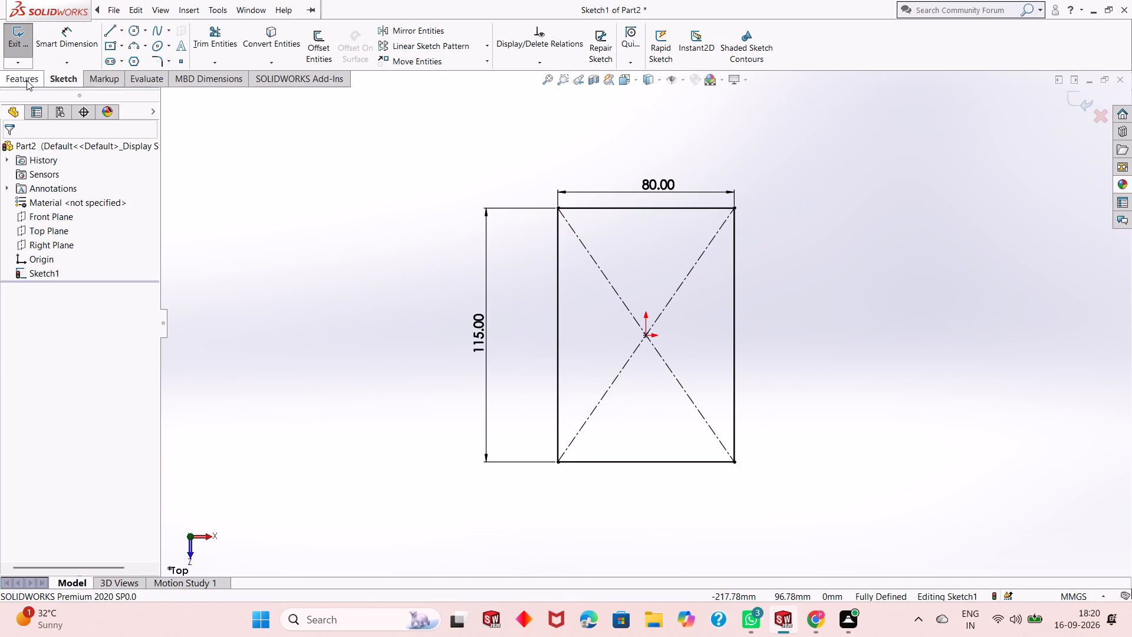
Extrude the rectangle as a blind boss with a depth of 10 mm.
click(27, 81)
click(5, 44)
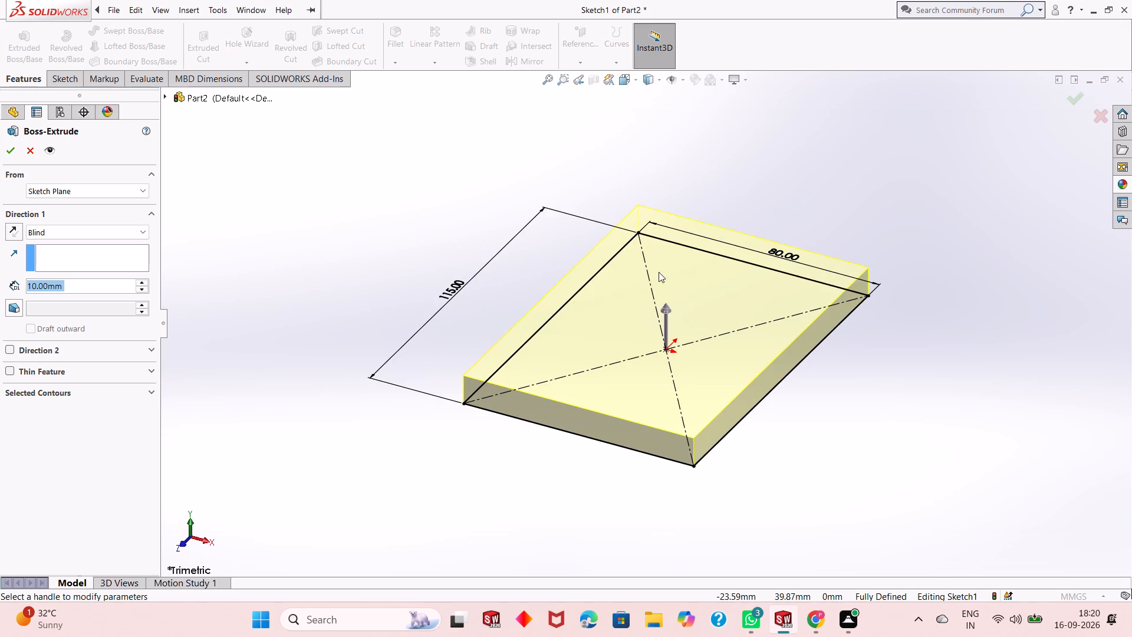
scroll(756, 246, down, 1)
scroll(703, 261, up, 2)
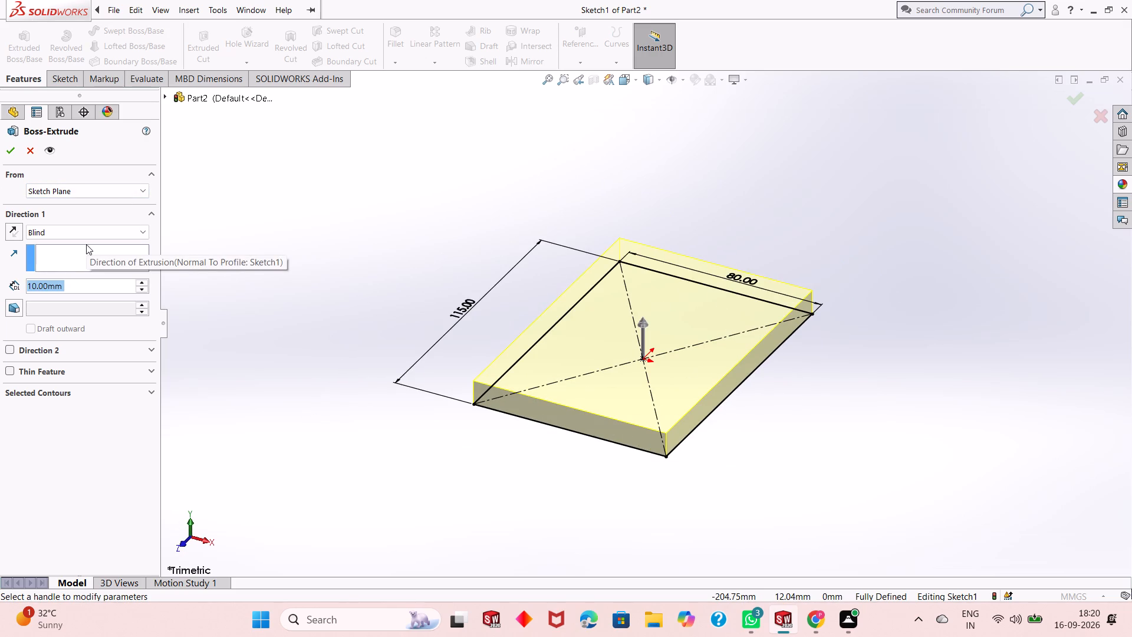
key(Return)
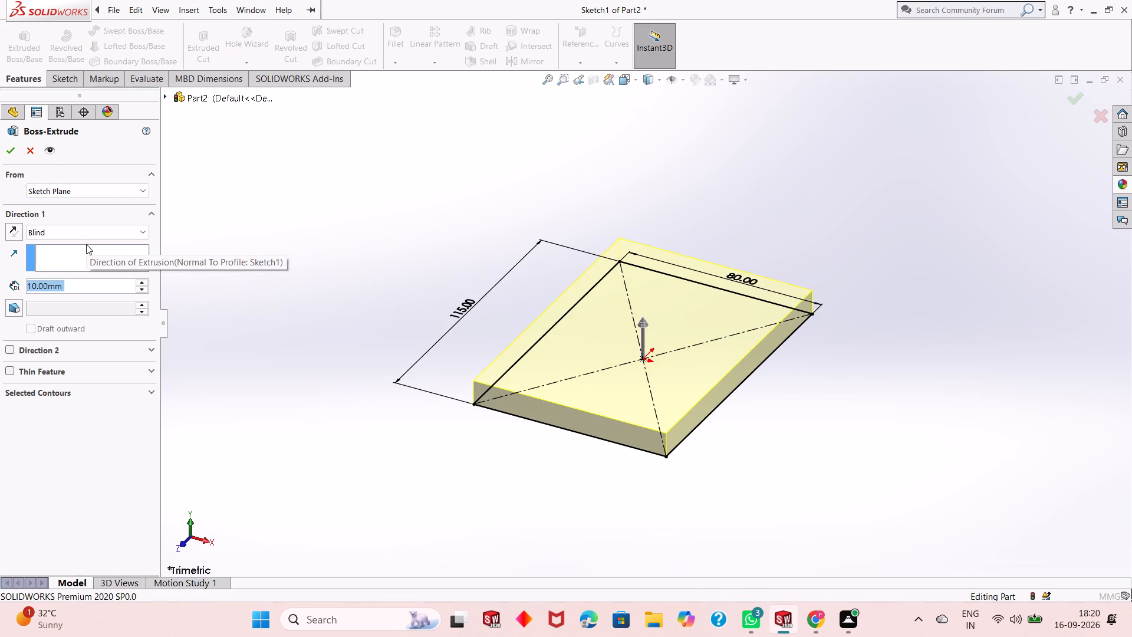
key(BackSpace)
key(BackSpace)
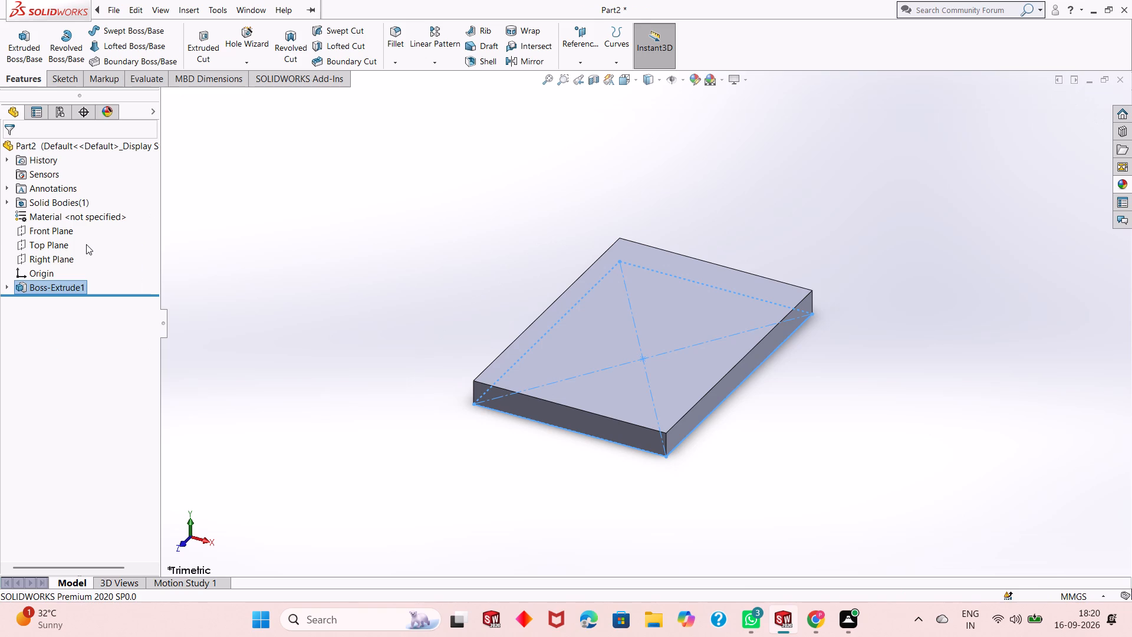
Edit the plate's extrusion and set its depth to 12 mm.
click(60, 283)
click(72, 254)
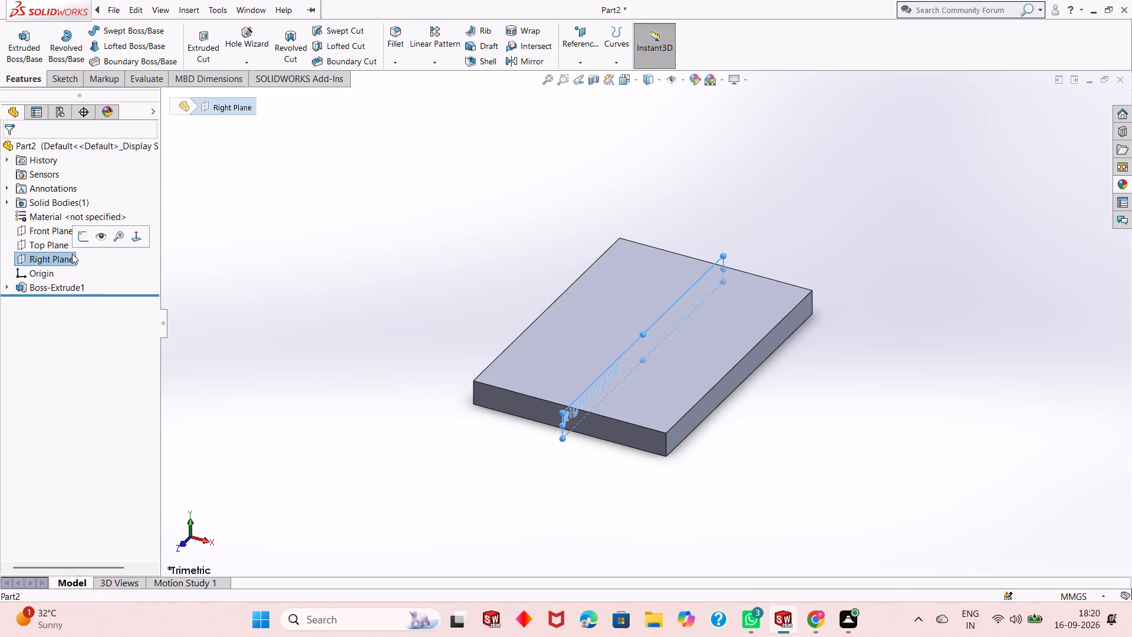
click(72, 283)
click(80, 251)
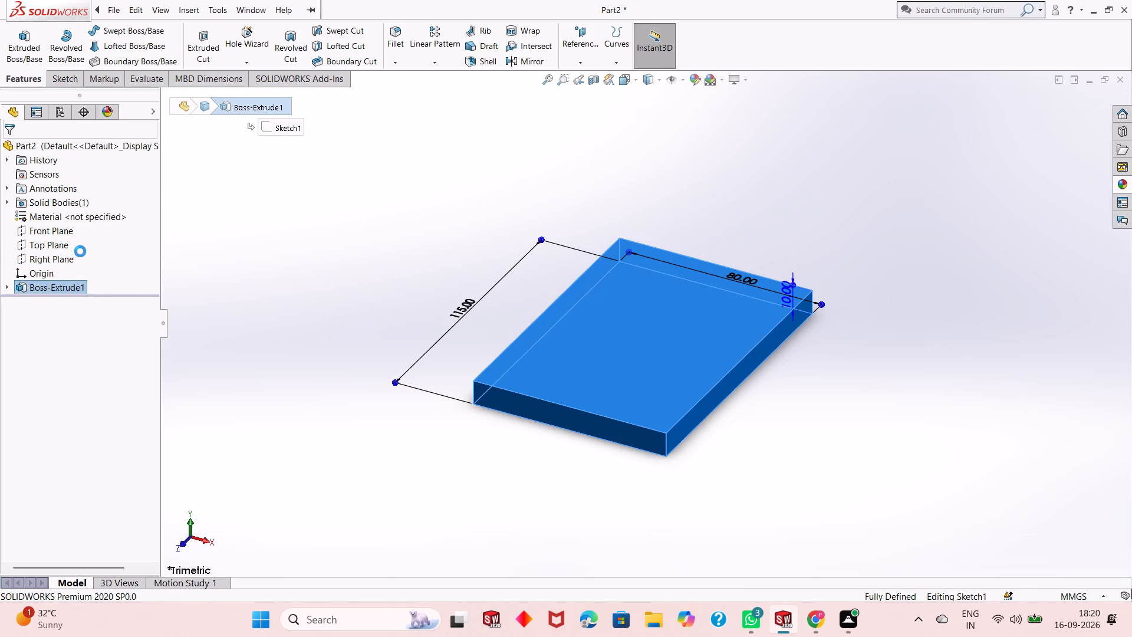
text(12)
key(Return)
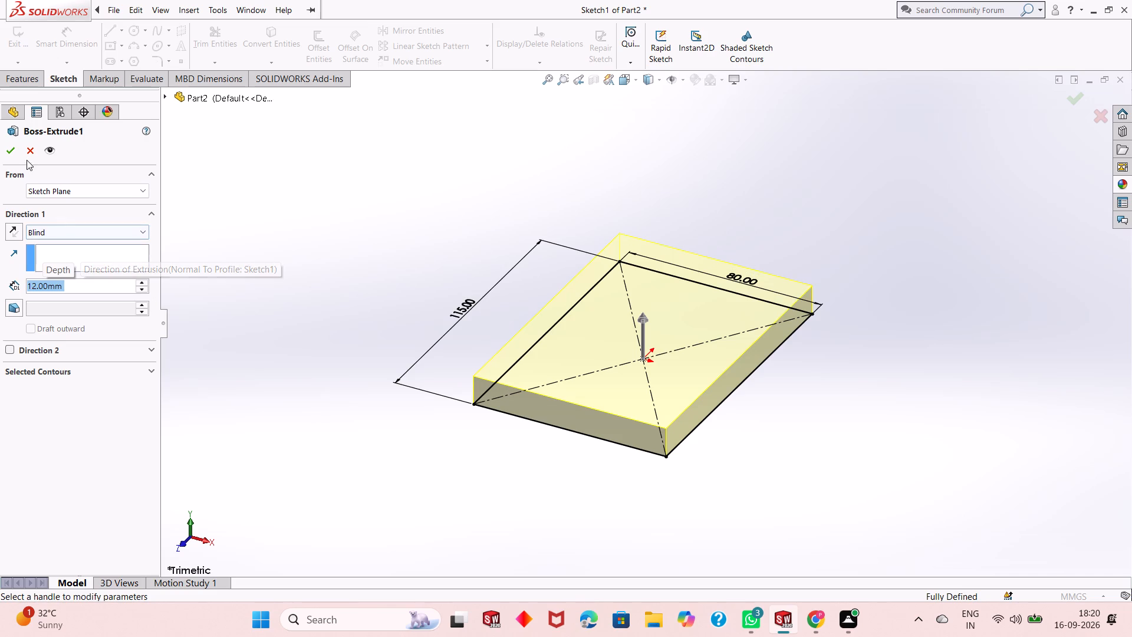
click(5, 151)
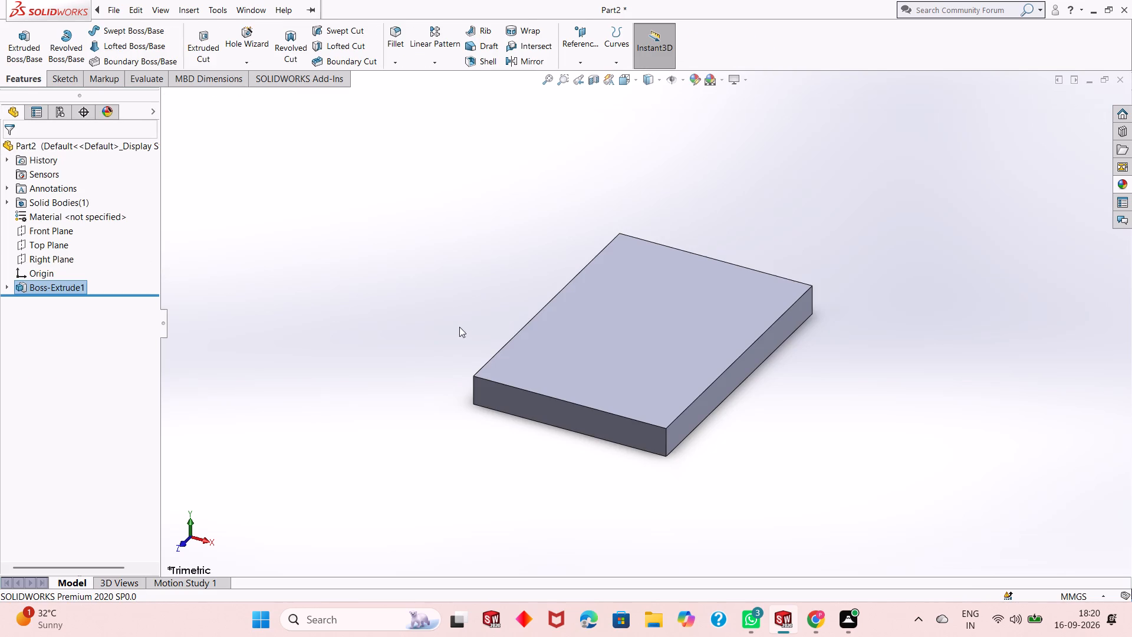
Start a sketch on the plate's large upper face and view it face-on.
click(659, 318)
click(707, 285)
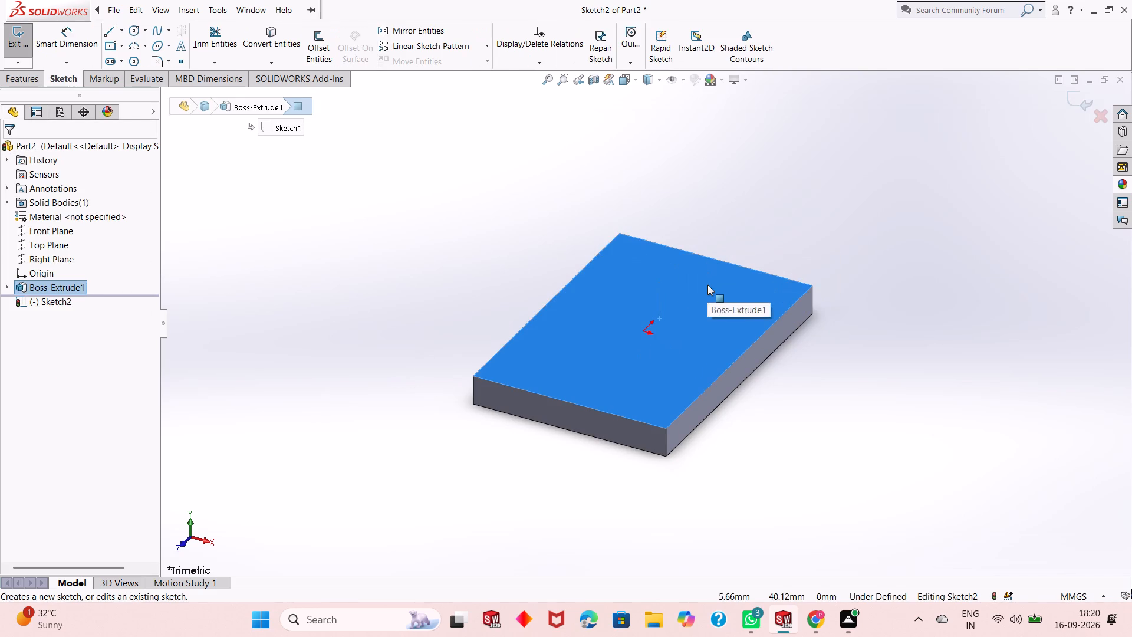
key(ctrl+8)
key(Escape)
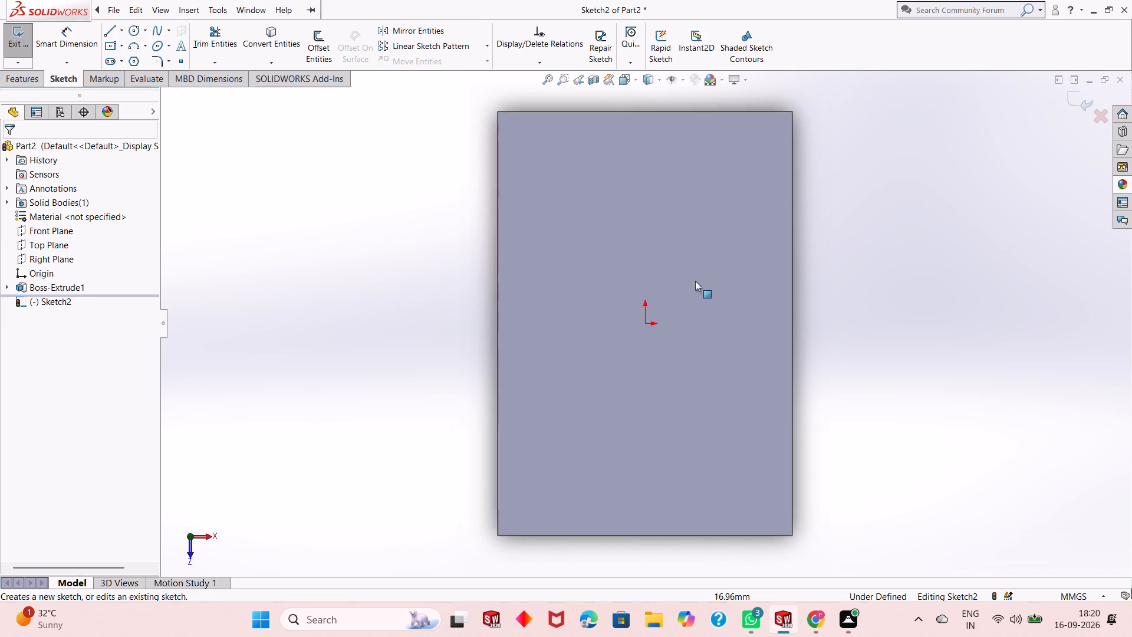
Sketch a corner rectangle from the plate's corner across its full 80 mm width, about 30 mm deep along the plate's length.
click(120, 42)
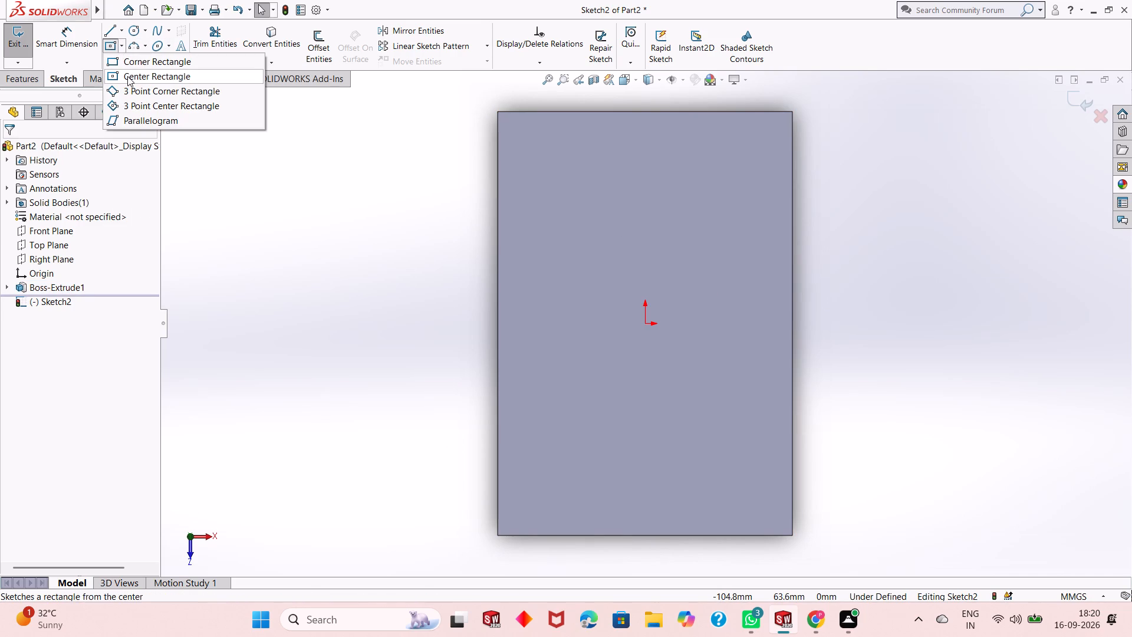
click(134, 64)
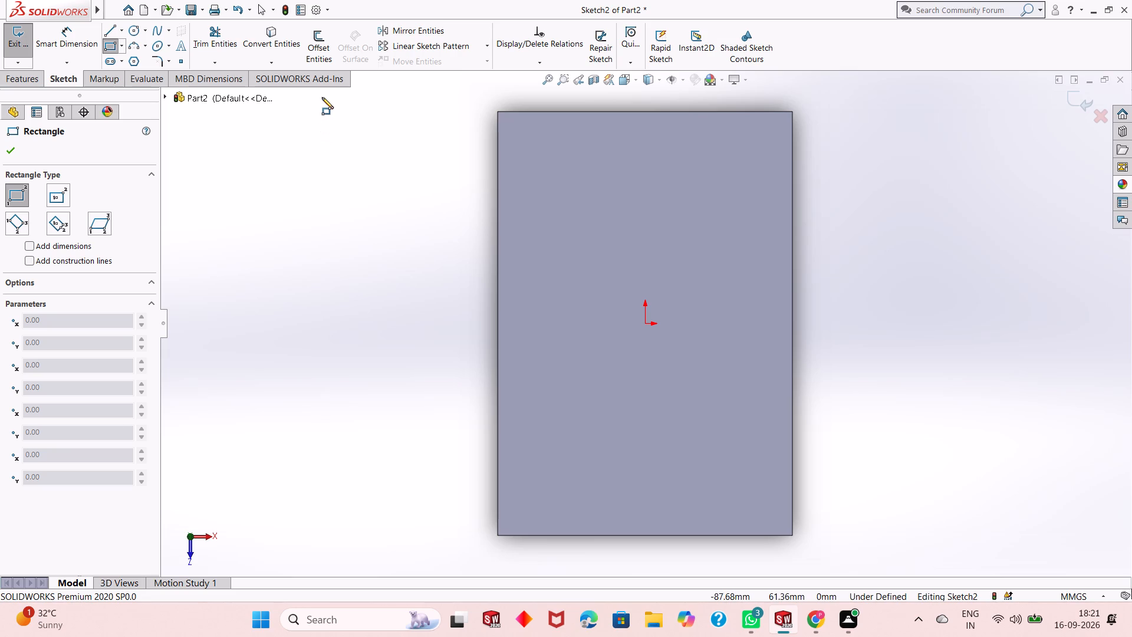
click(498, 113)
click(791, 222)
right_click(790, 221)
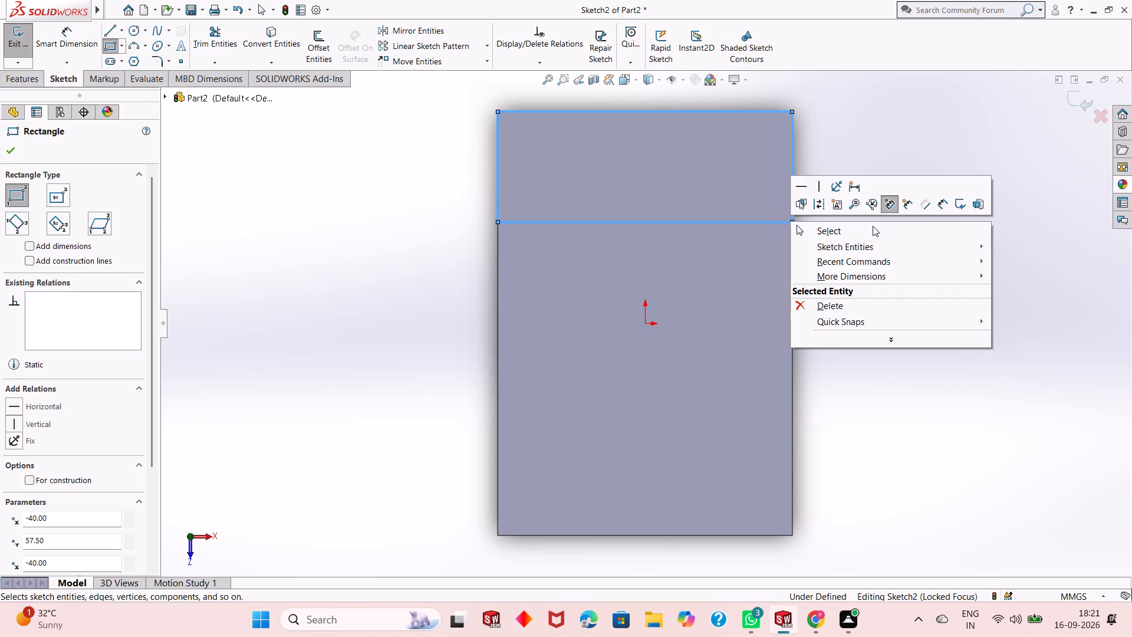
click(873, 229)
Dimension the rectangle's short side along the plate's long edge as 30 mm and finish dimensioning.
click(83, 42)
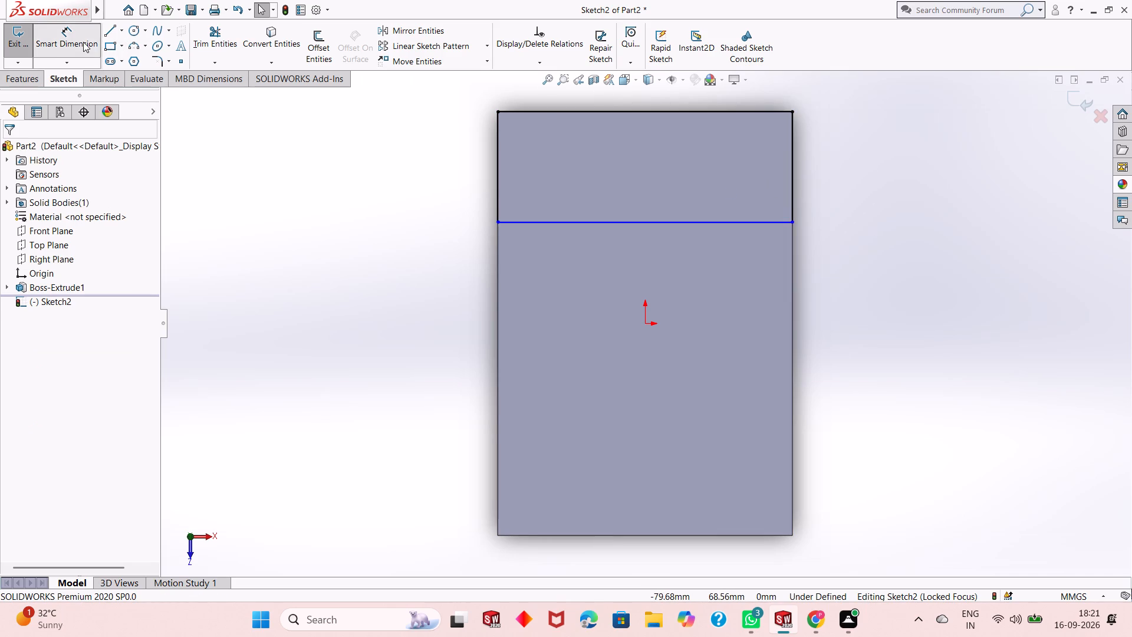
click(793, 163)
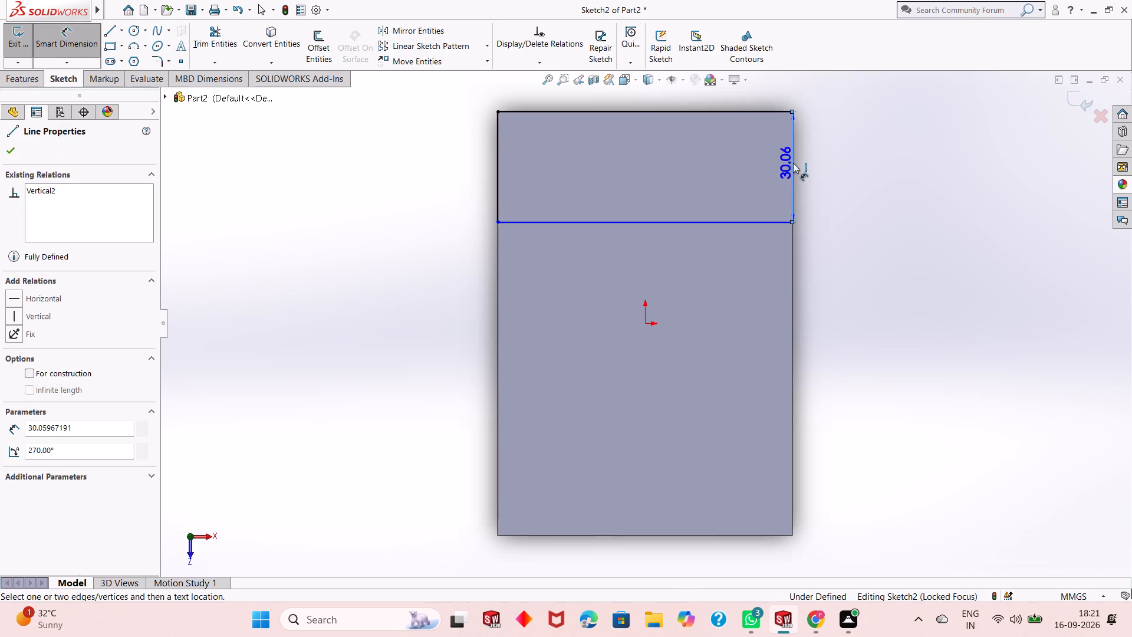
click(940, 175)
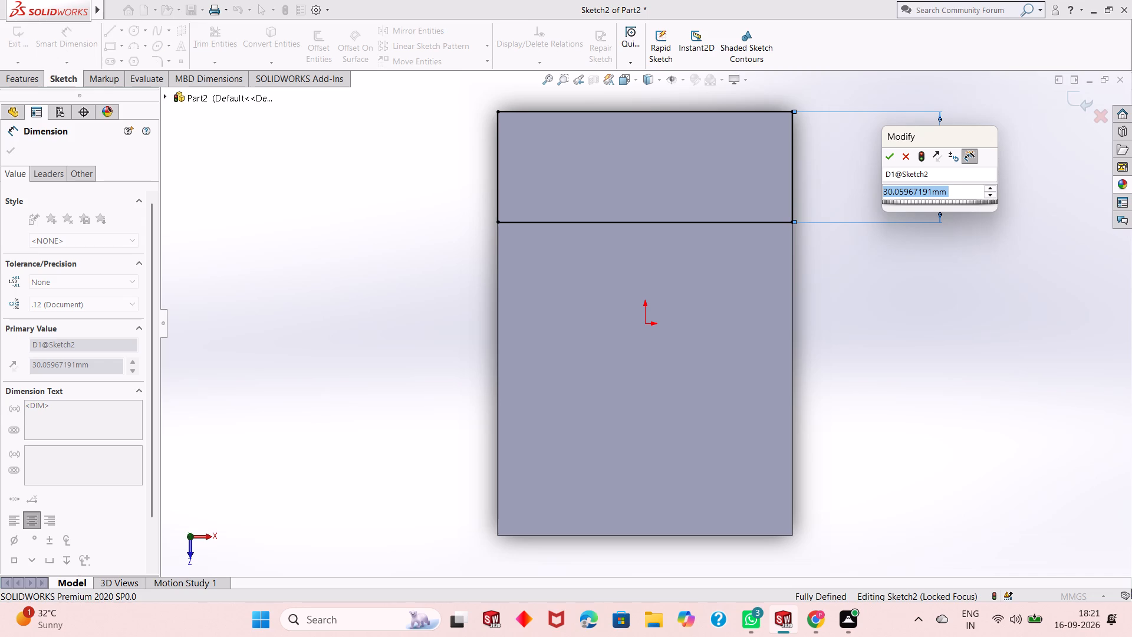
text(30)
key(Return)
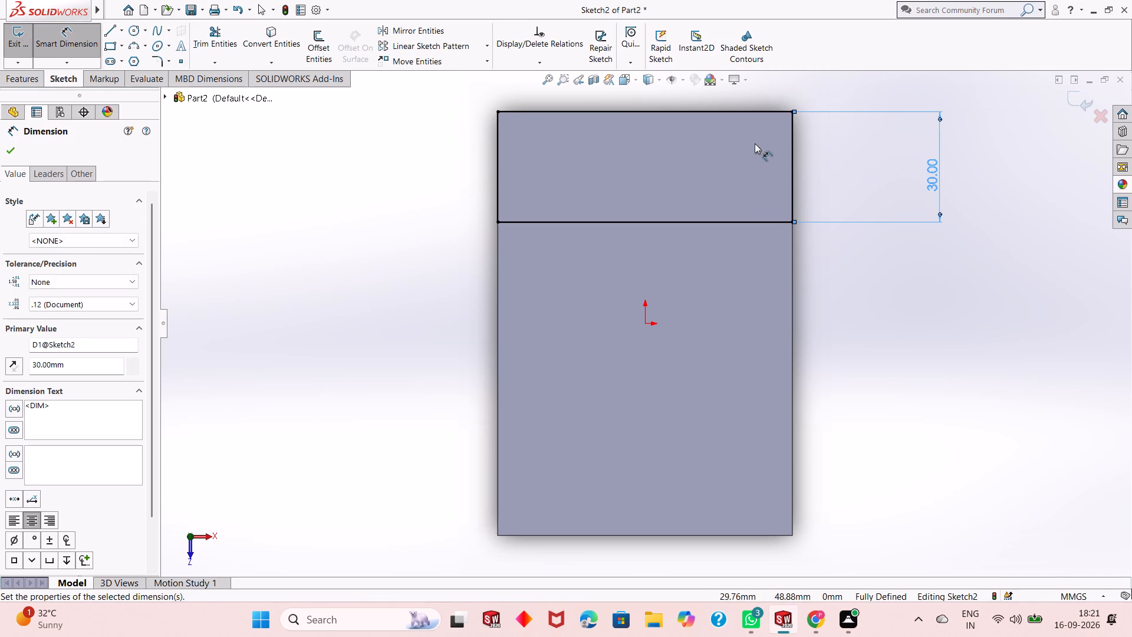
scroll(755, 143, up, 1)
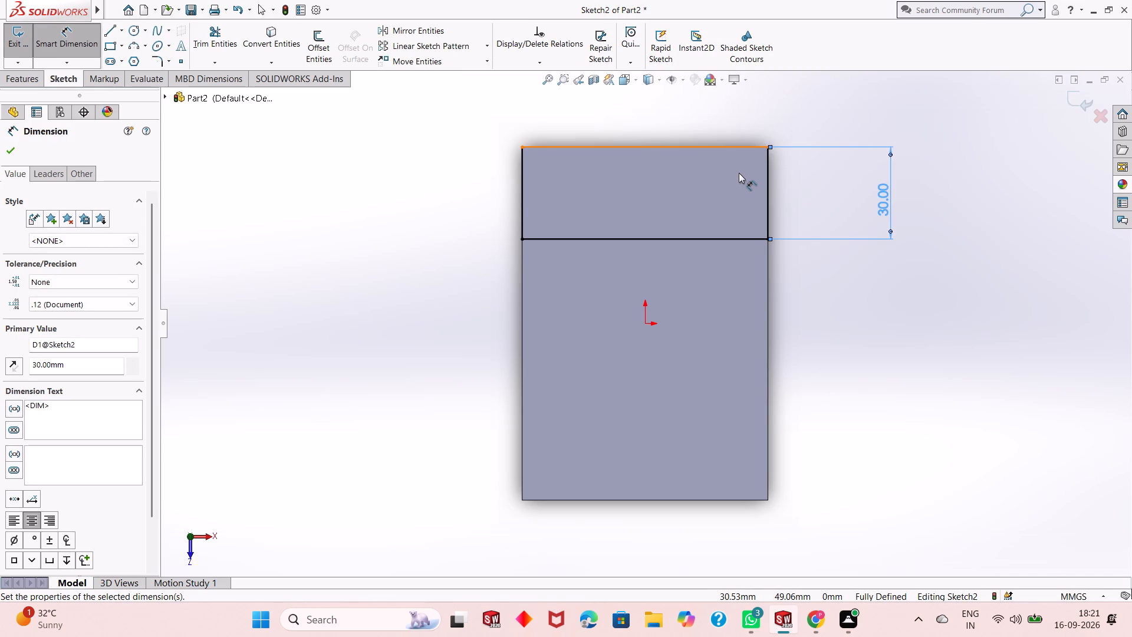
click(12, 151)
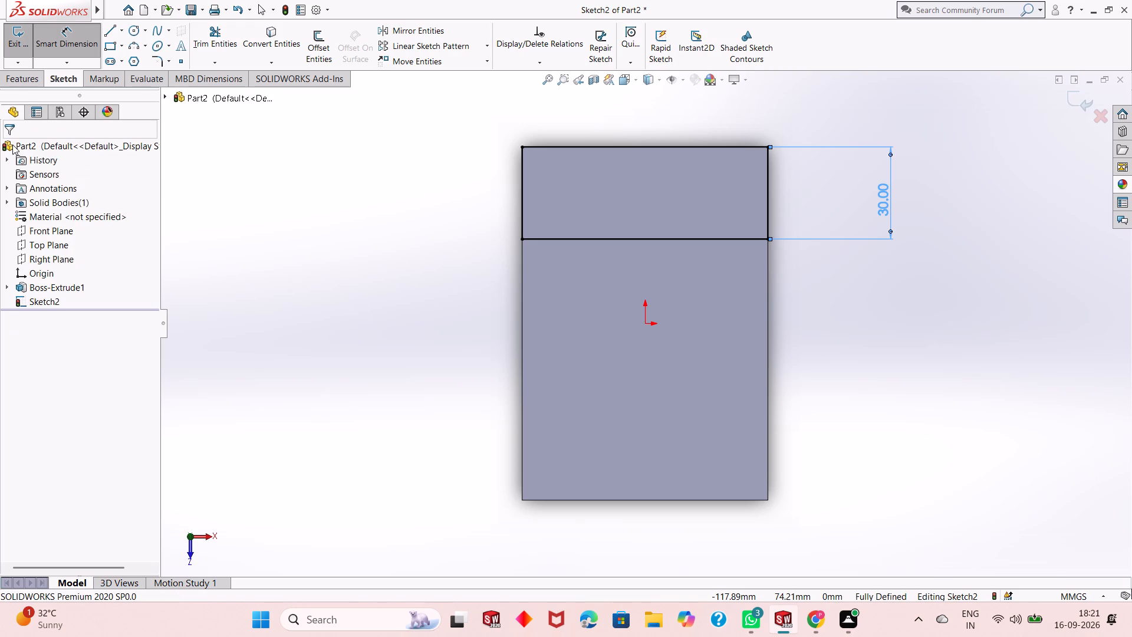
Extrude the 30 mm deep rectangle upward from the plate as a blind, merged boss with a depth of 44 mm.
click(22, 85)
click(18, 48)
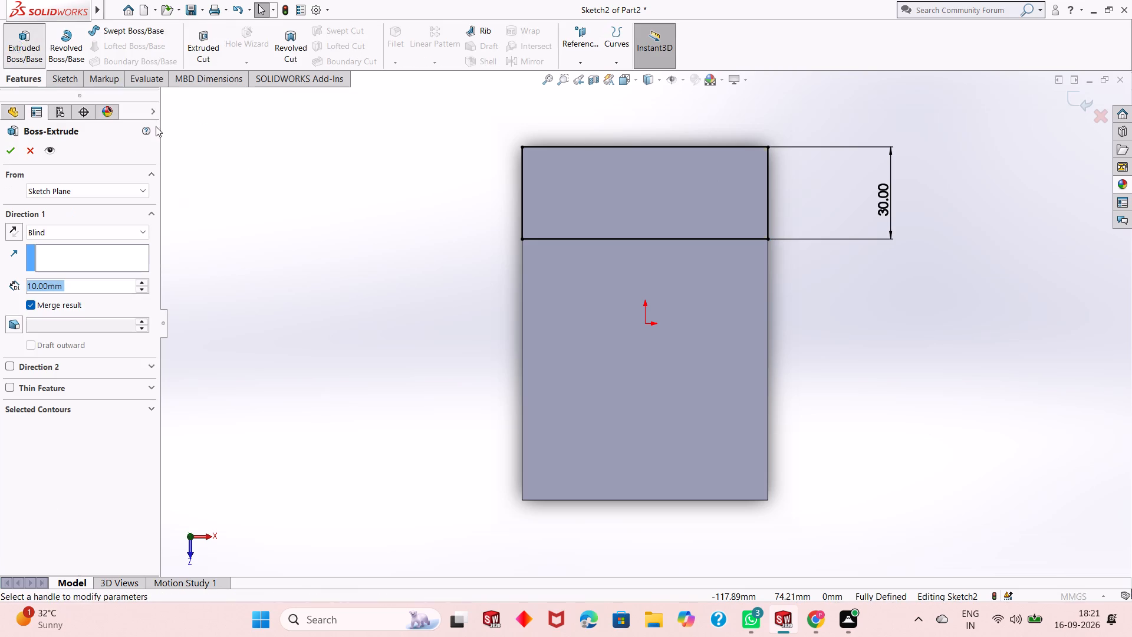
middle_drag(563, 320, 551, 225)
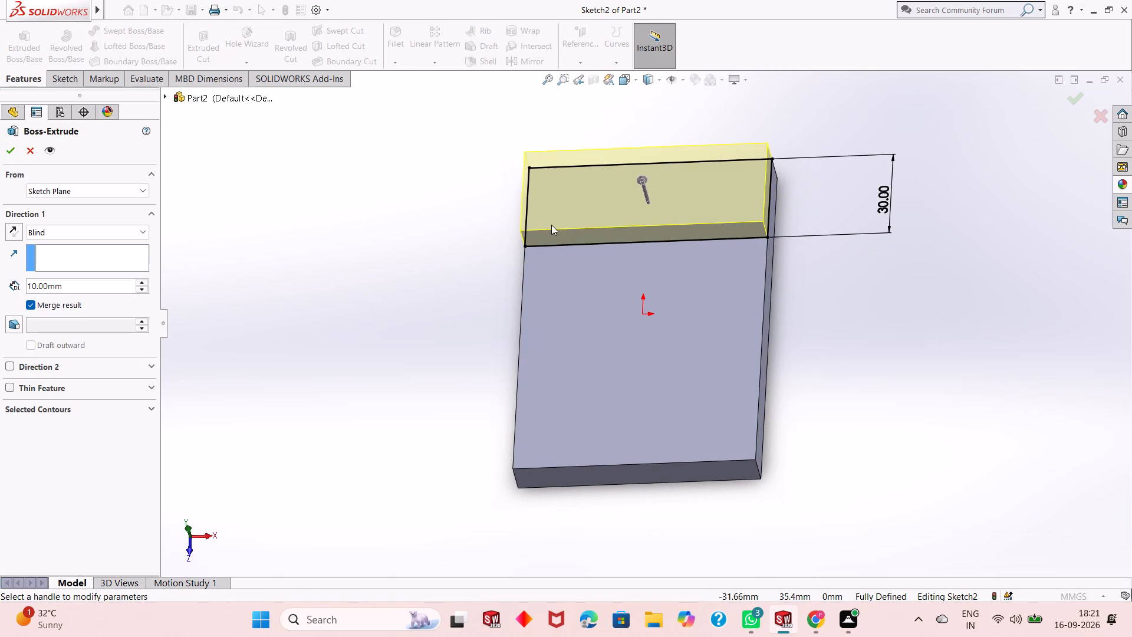
scroll(641, 215, down, 3)
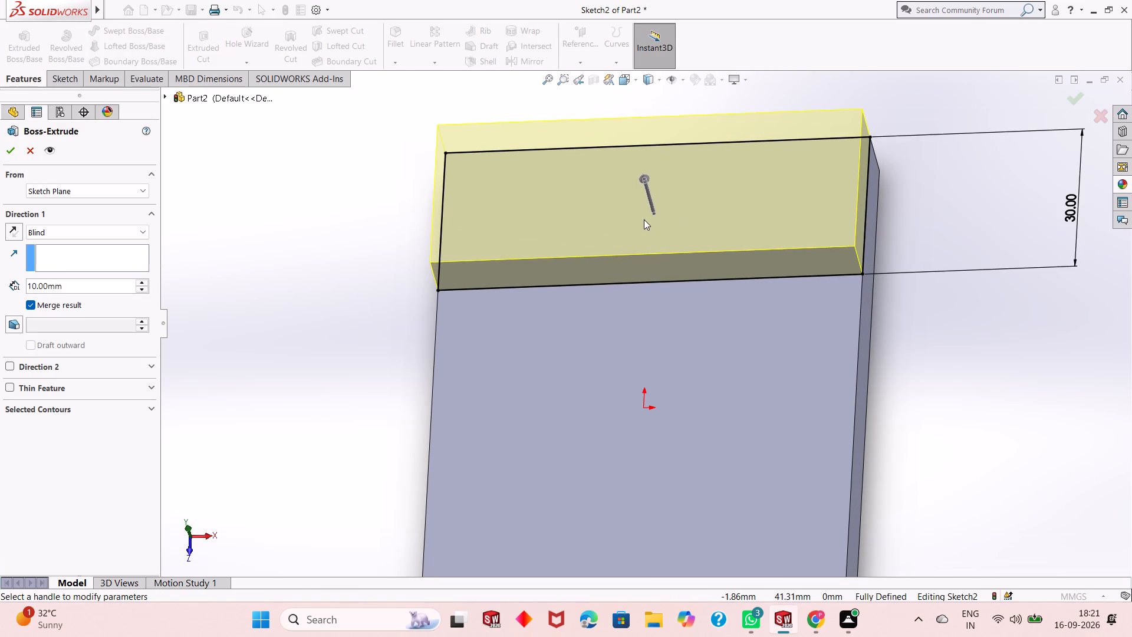
scroll(702, 219, up, 1)
middle_drag(750, 214, 742, 216)
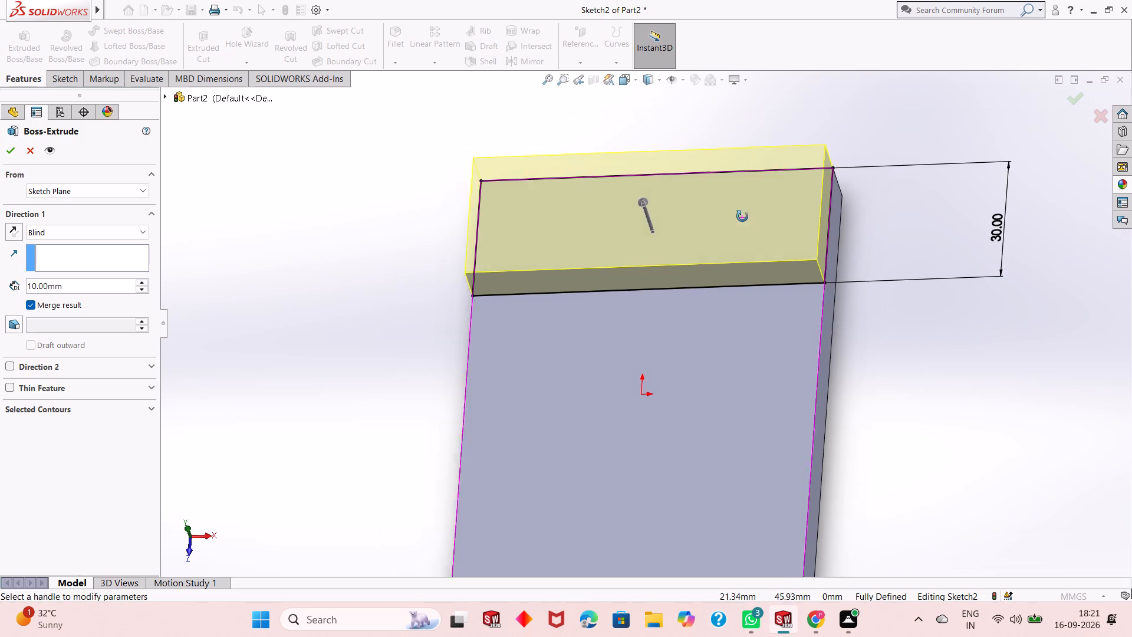
middle_drag(742, 216, 644, 267)
scroll(743, 203, down, 9)
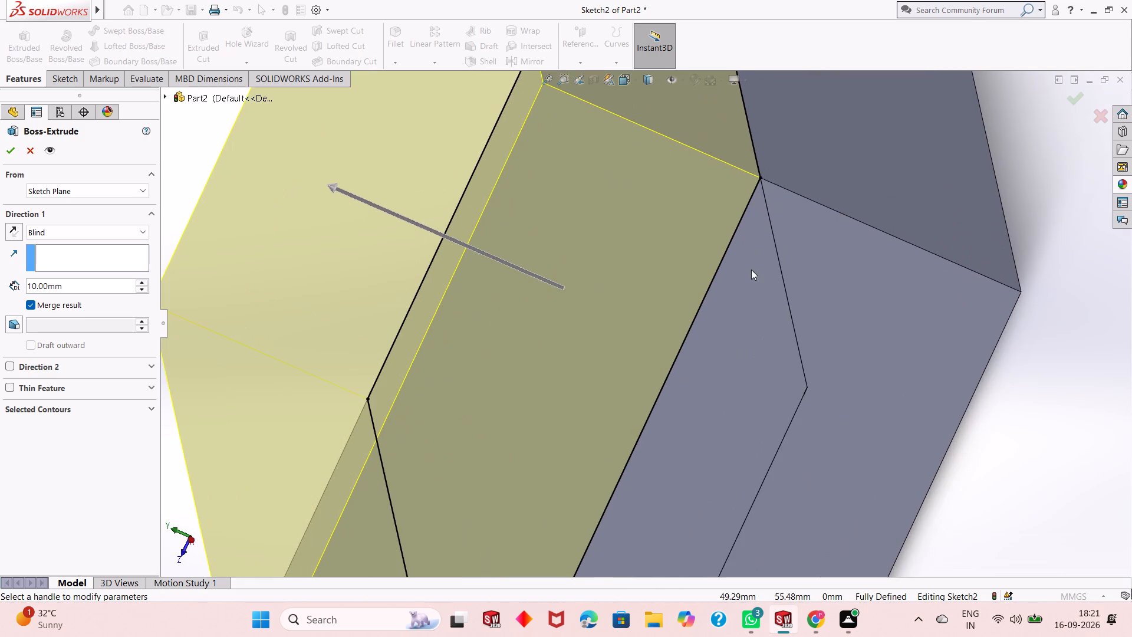
scroll(732, 270, up, 9)
scroll(686, 362, up, 3)
scroll(615, 439, up, 2)
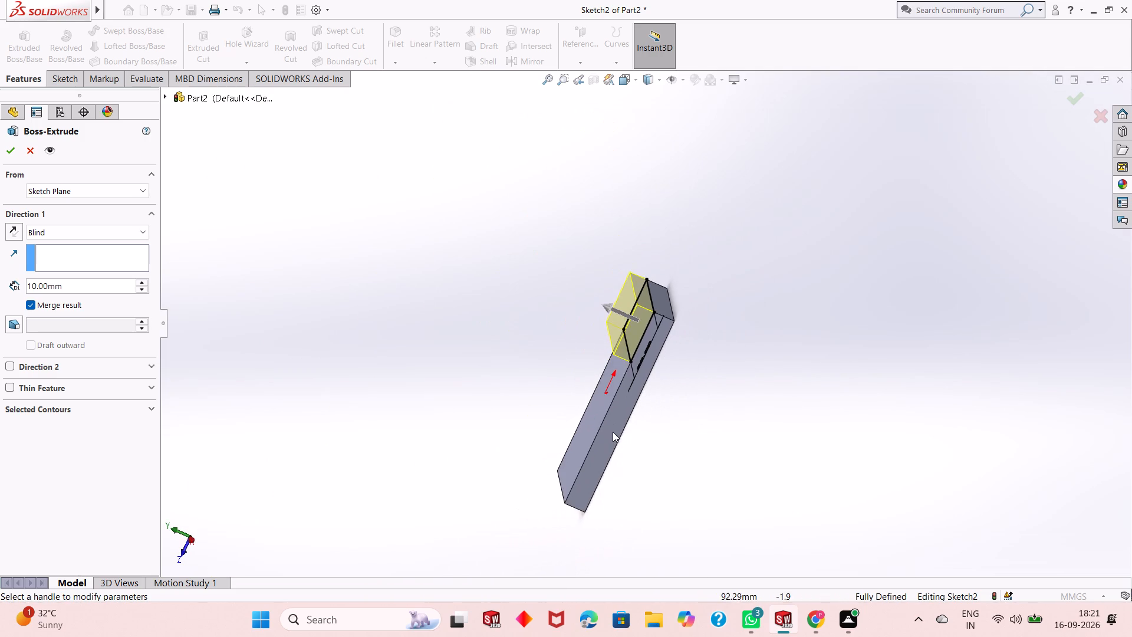
scroll(604, 434, down, 3)
middle_drag(597, 429, 779, 254)
scroll(597, 429, down, 1)
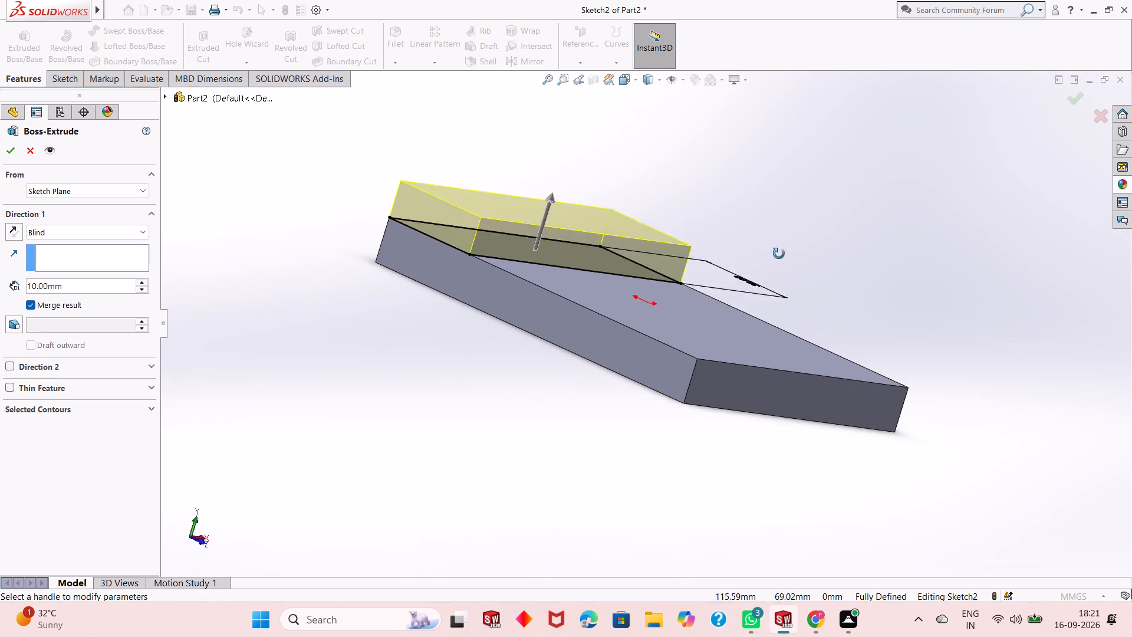
middle_drag(779, 254, 787, 244)
scroll(770, 367, down, 3)
middle_drag(787, 362, 775, 352)
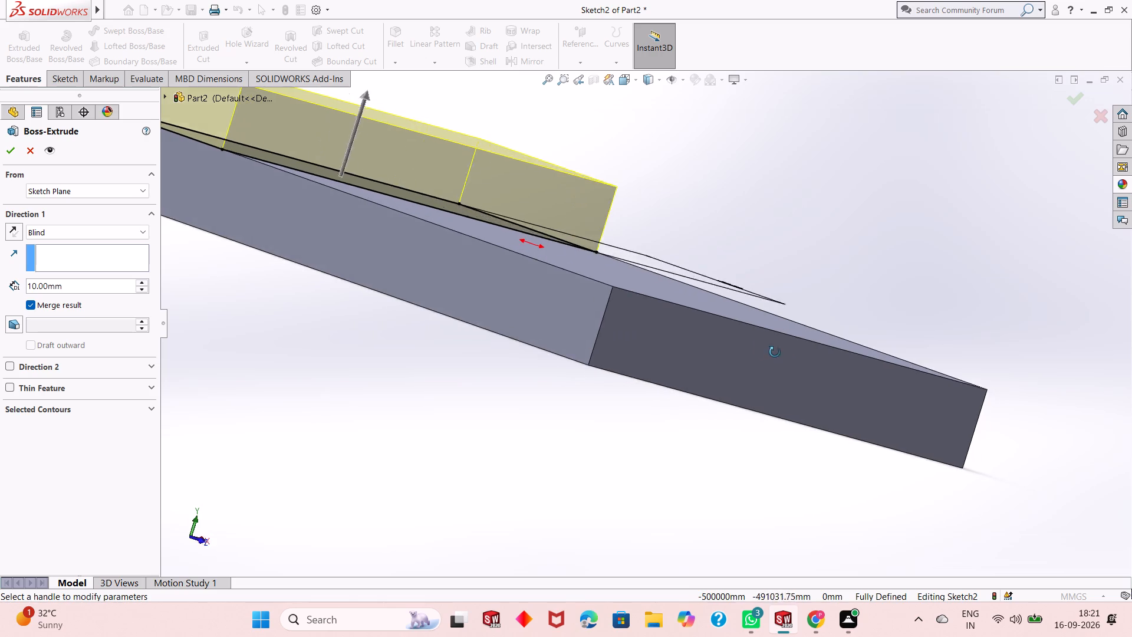
middle_drag(775, 352, 704, 231)
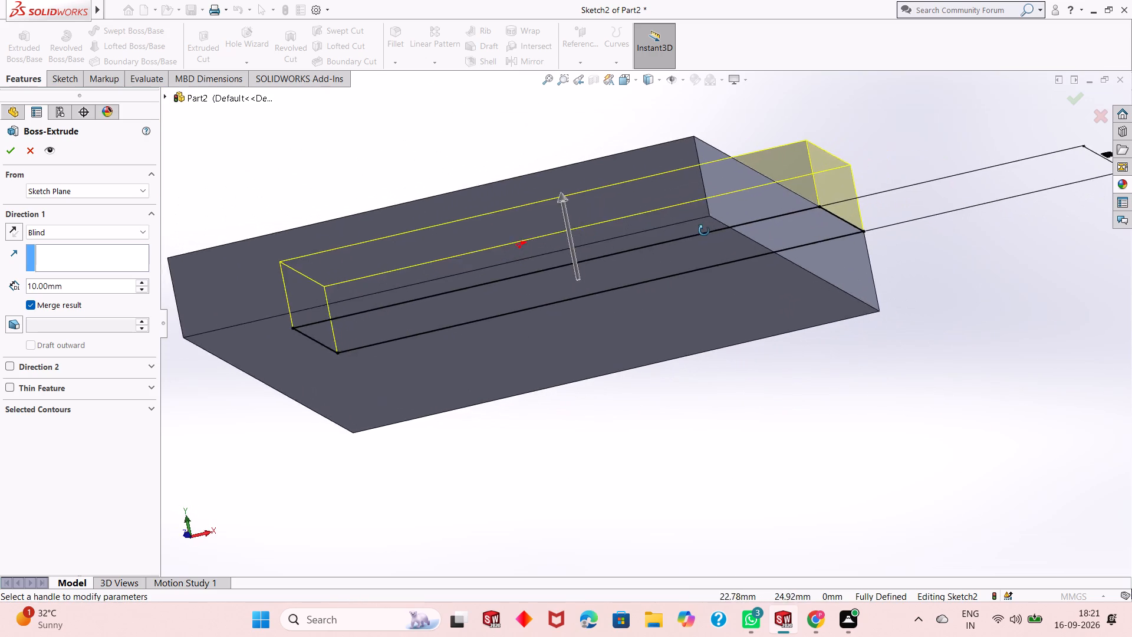
middle_drag(704, 231, 795, 290)
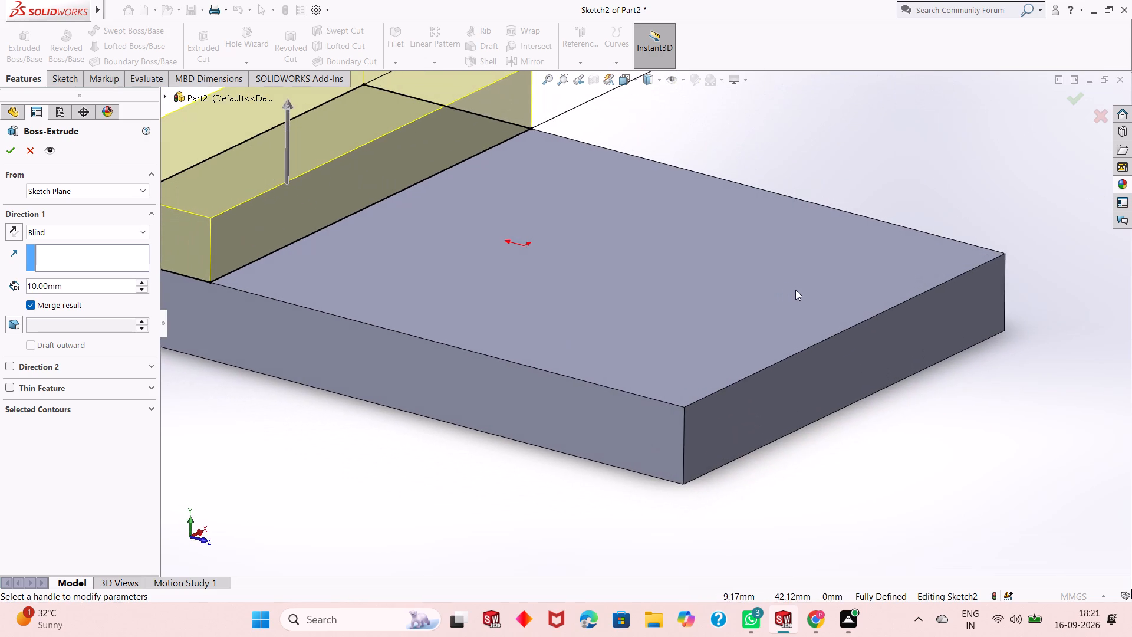
scroll(795, 290, down, 3)
scroll(791, 301, up, 5)
scroll(255, 180, down, 3)
scroll(368, 206, up, 3)
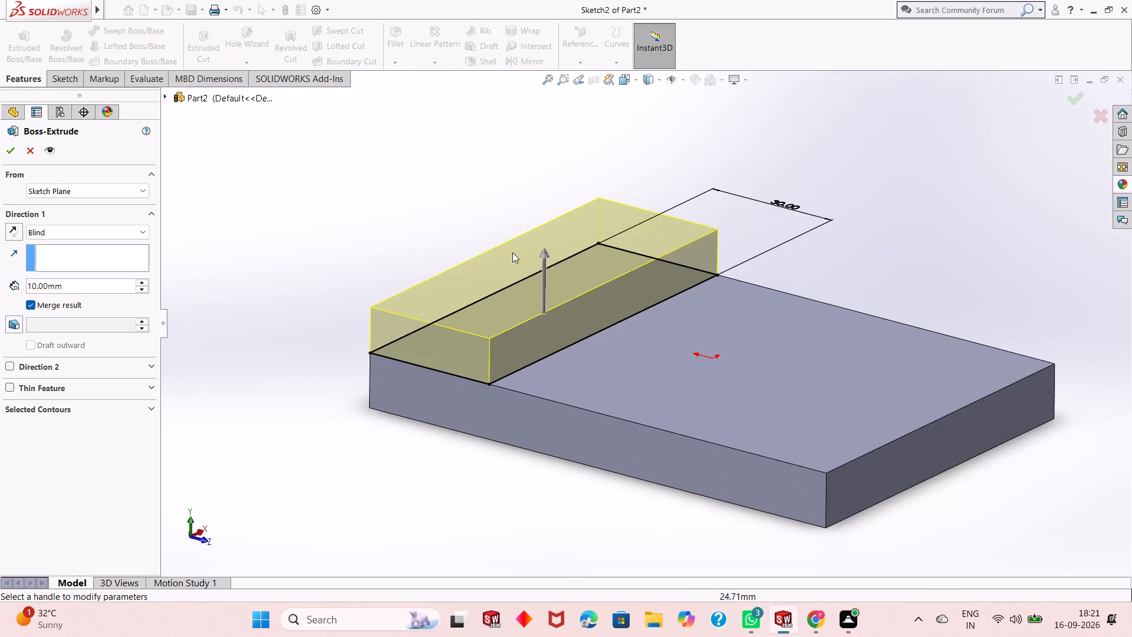
scroll(548, 266, up, 2)
scroll(843, 363, down, 3)
scroll(571, 283, up, 2)
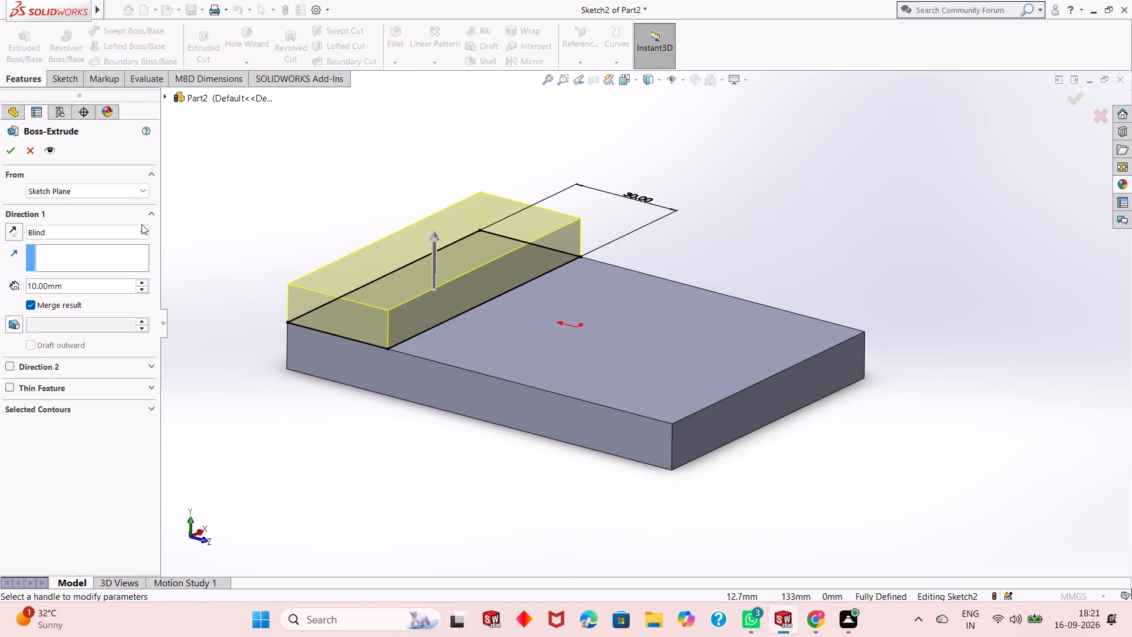
double_click(80, 290)
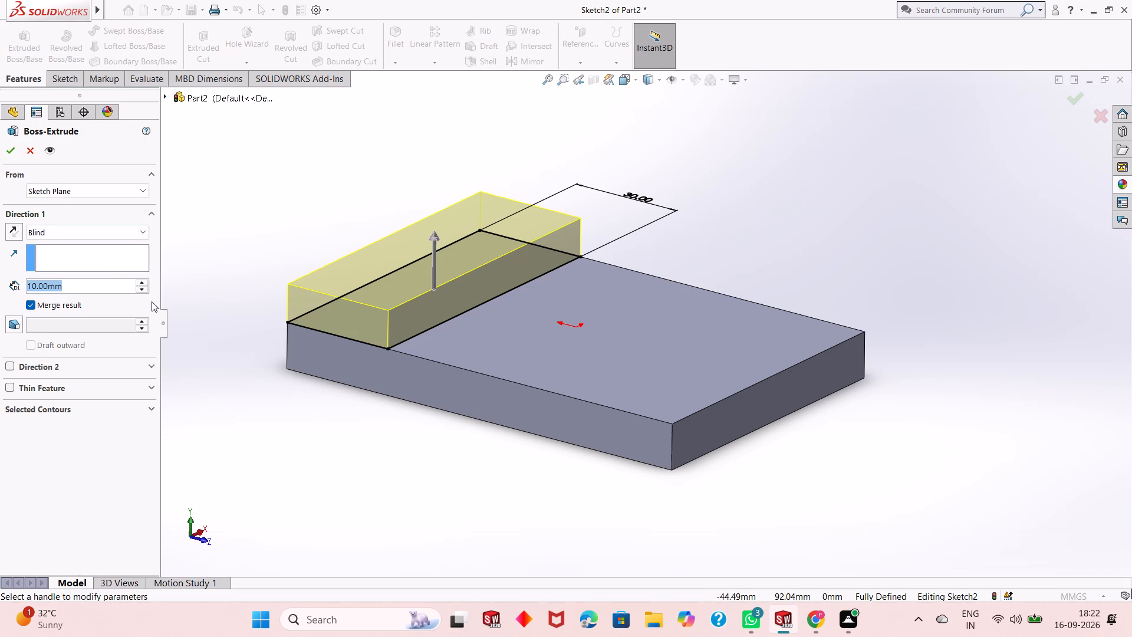
key(5)
key(4)
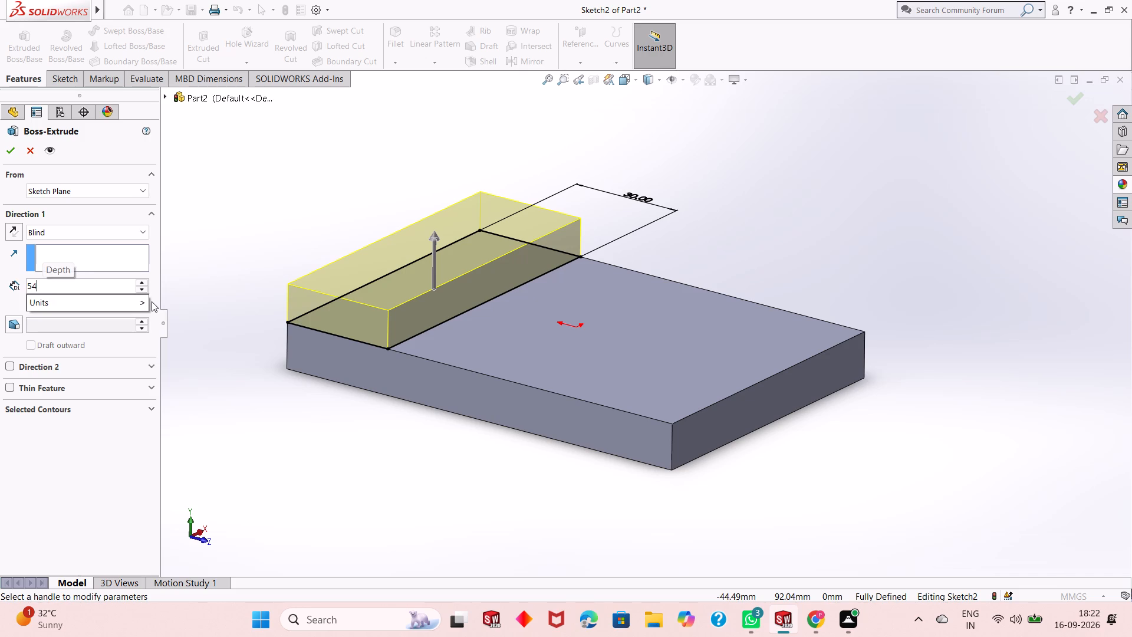
key(BackSpace)
text(44)
key(Return)
text(44)
key(Return)
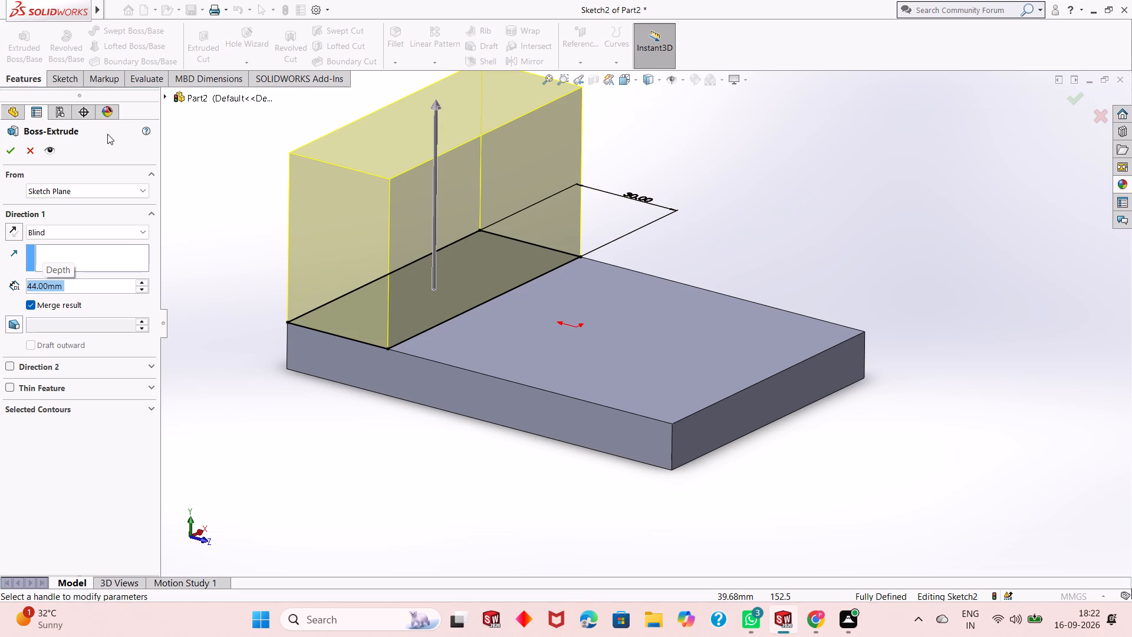
click(5, 149)
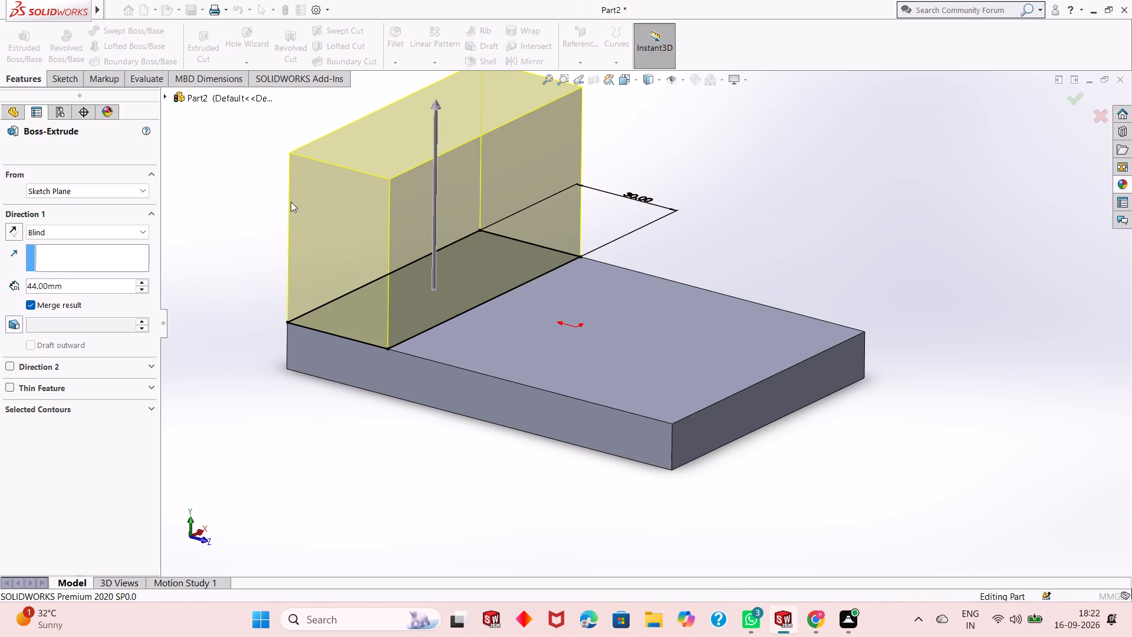
click(702, 237)
Examine the L-shaped body's block and base plate from the front and back.
scroll(425, 247, down, 4)
scroll(410, 325, down, 2)
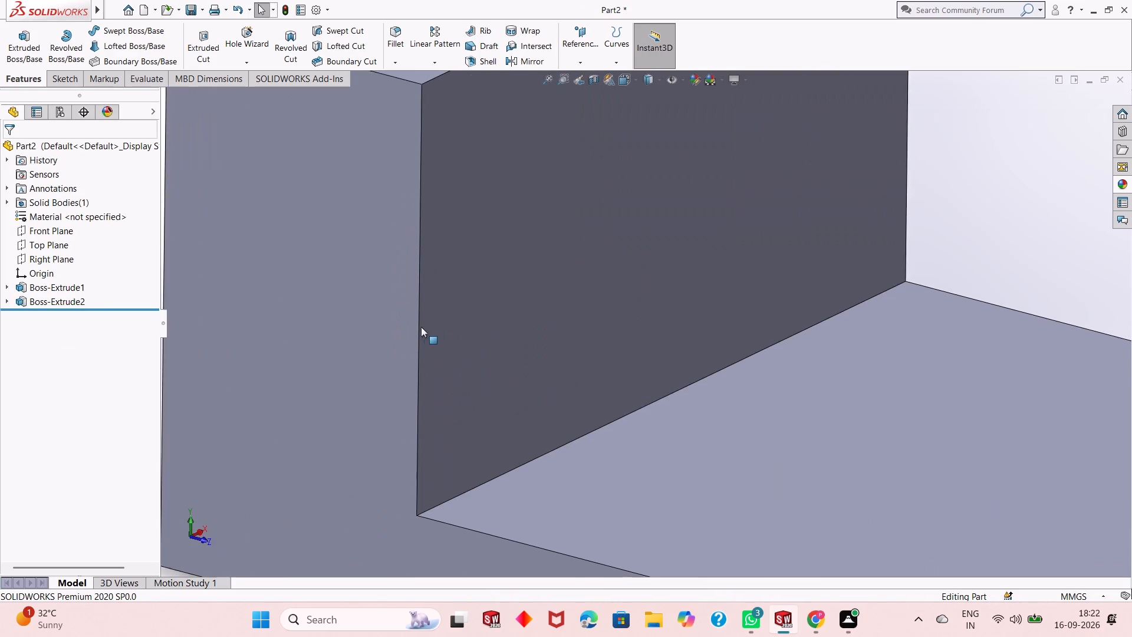
scroll(455, 319, up, 4)
scroll(628, 504, up, 2)
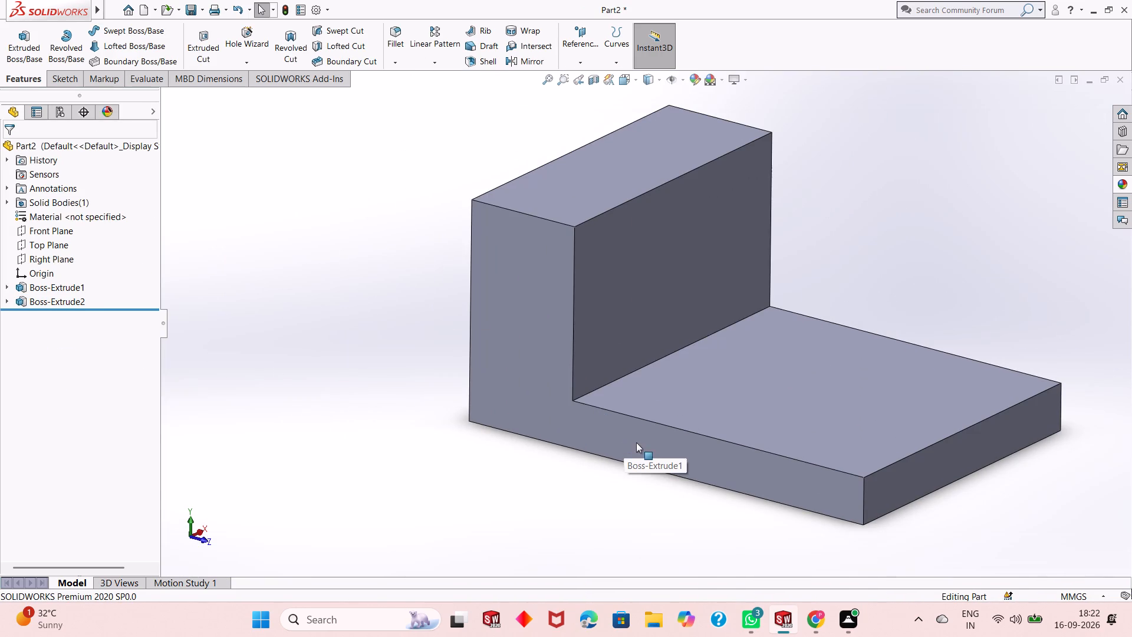
scroll(753, 344, down, 3)
scroll(456, 411, up, 2)
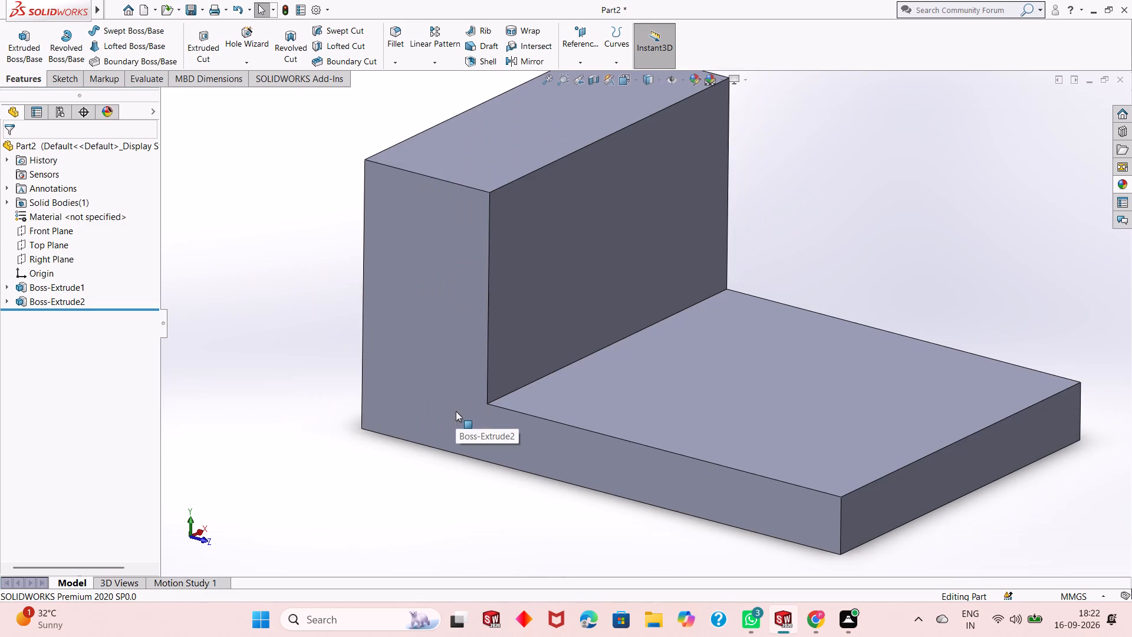
middle_drag(472, 408, 603, 376)
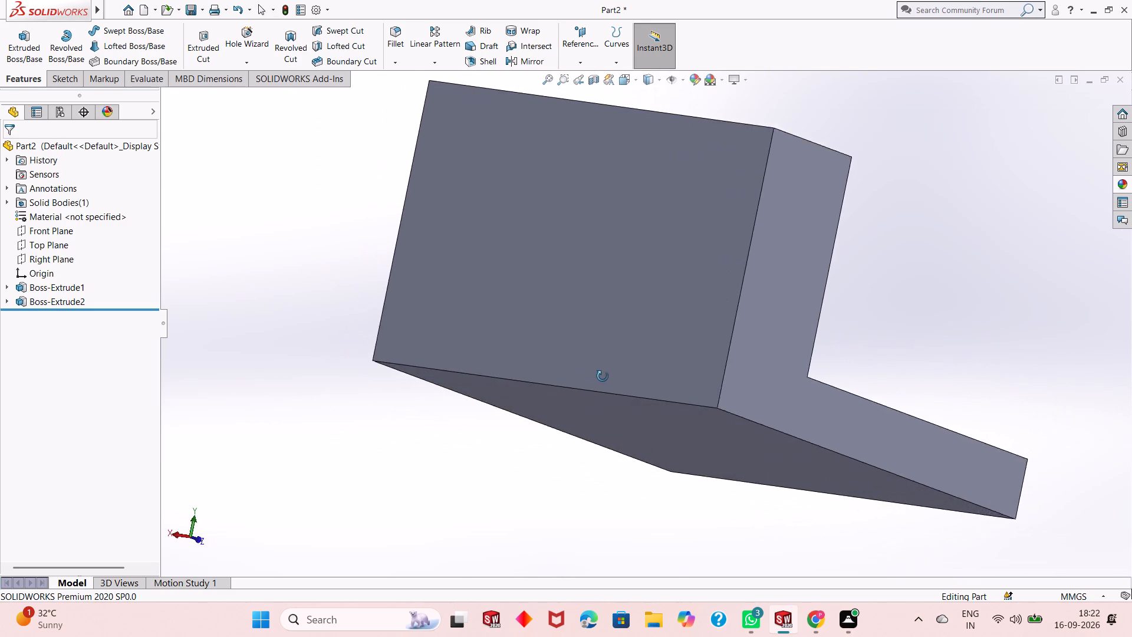
middle_drag(603, 376, 443, 398)
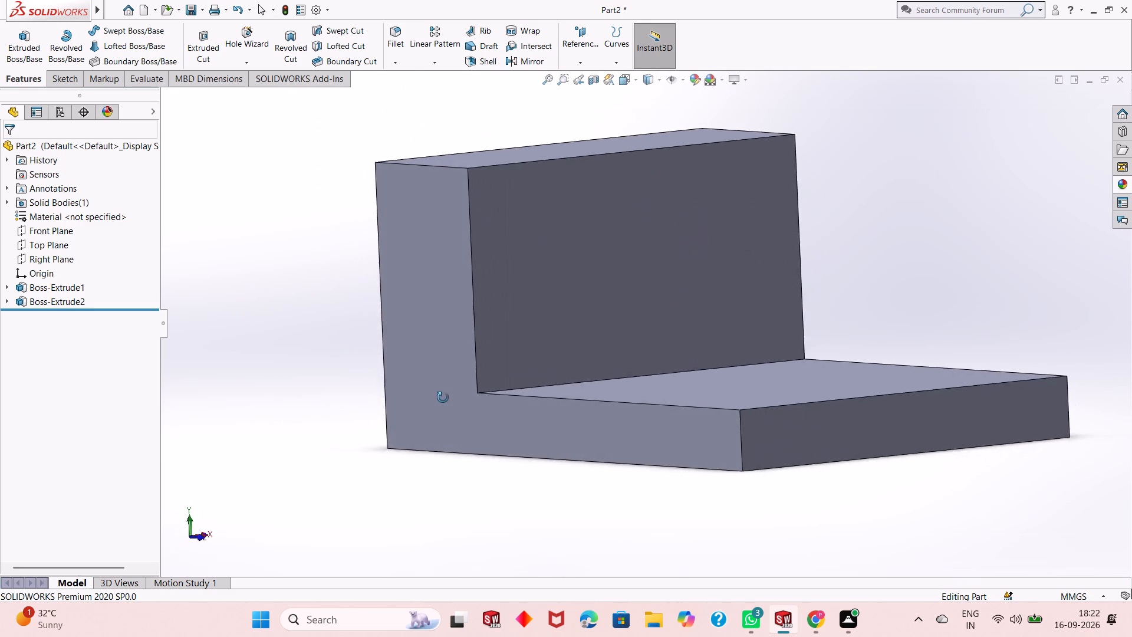
middle_drag(443, 398, 613, 329)
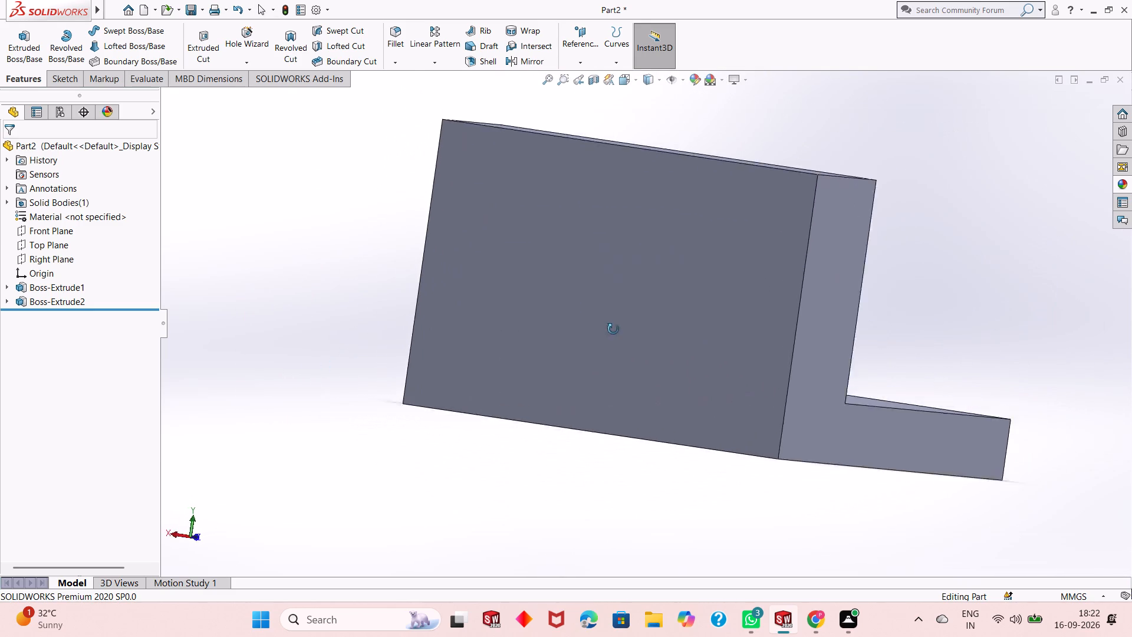
Start a sketch on the top face of the 44 mm high block and view it face-on.
middle_drag(613, 329, 639, 428)
middle_drag(627, 391, 627, 395)
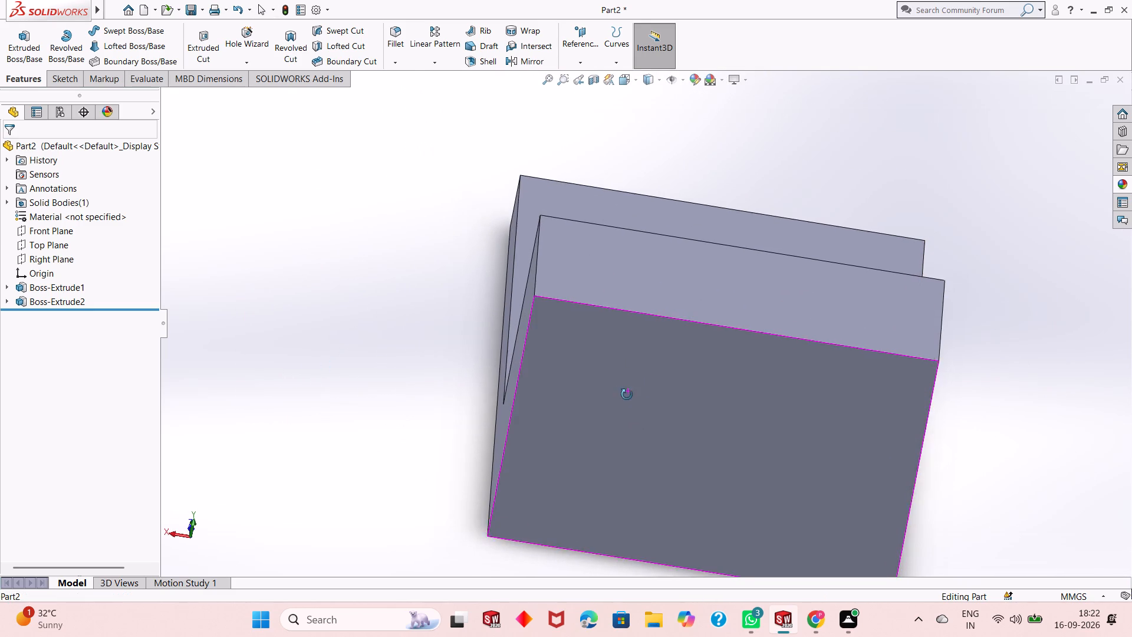
middle_drag(627, 395, 624, 401)
click(686, 288)
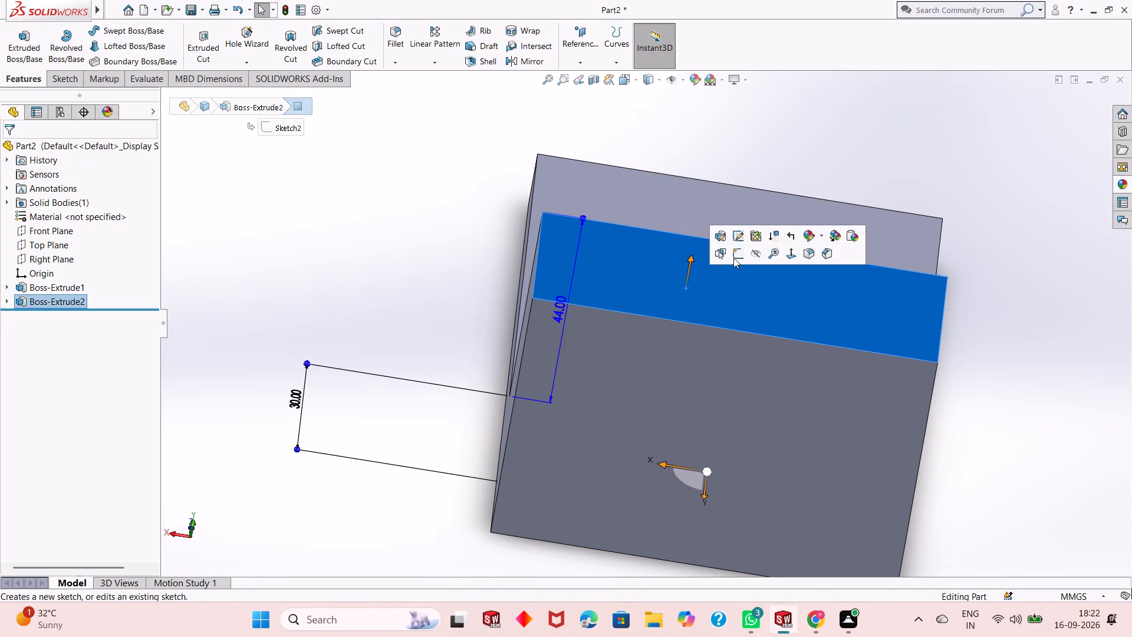
click(735, 257)
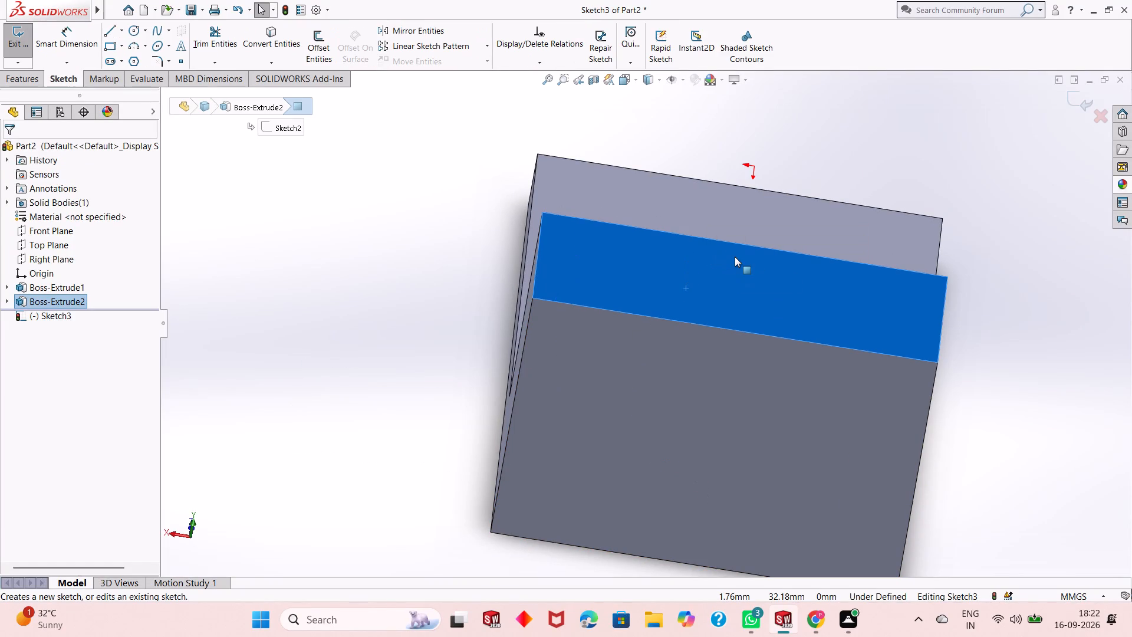
key(ctrl+8)
key(grave)
key(Escape)
key(Escape)
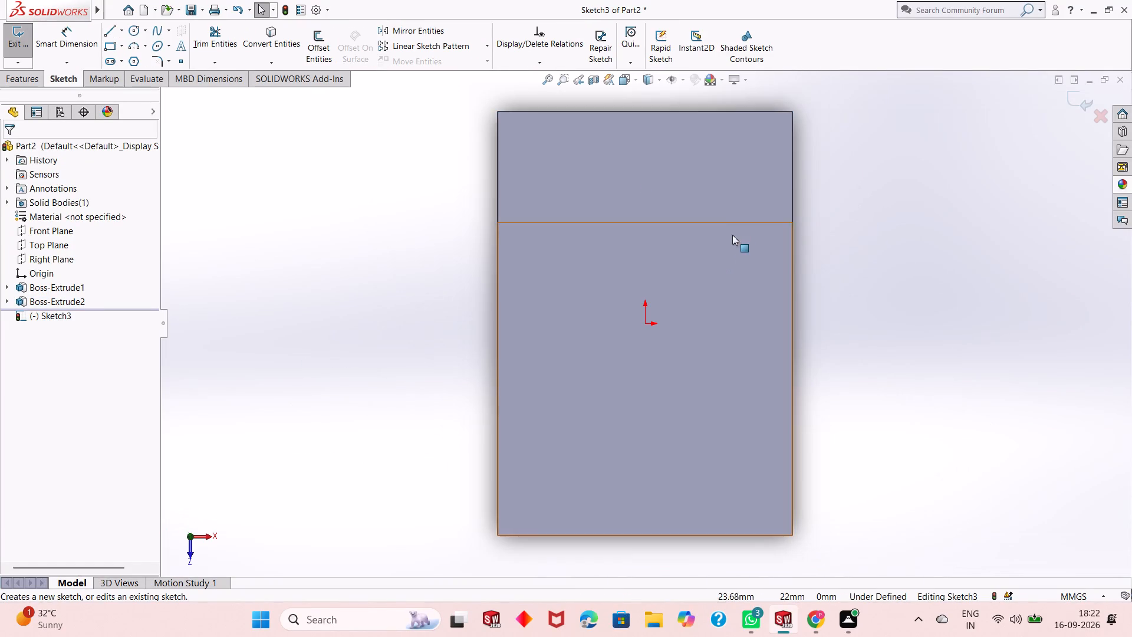
From the block's outer edge about 10 mm from its left corner, draw connected lines 10 mm inward, 8 mm toward the near side, and 10 mm inward.
scroll(722, 212, up, 3)
scroll(686, 216, down, 2)
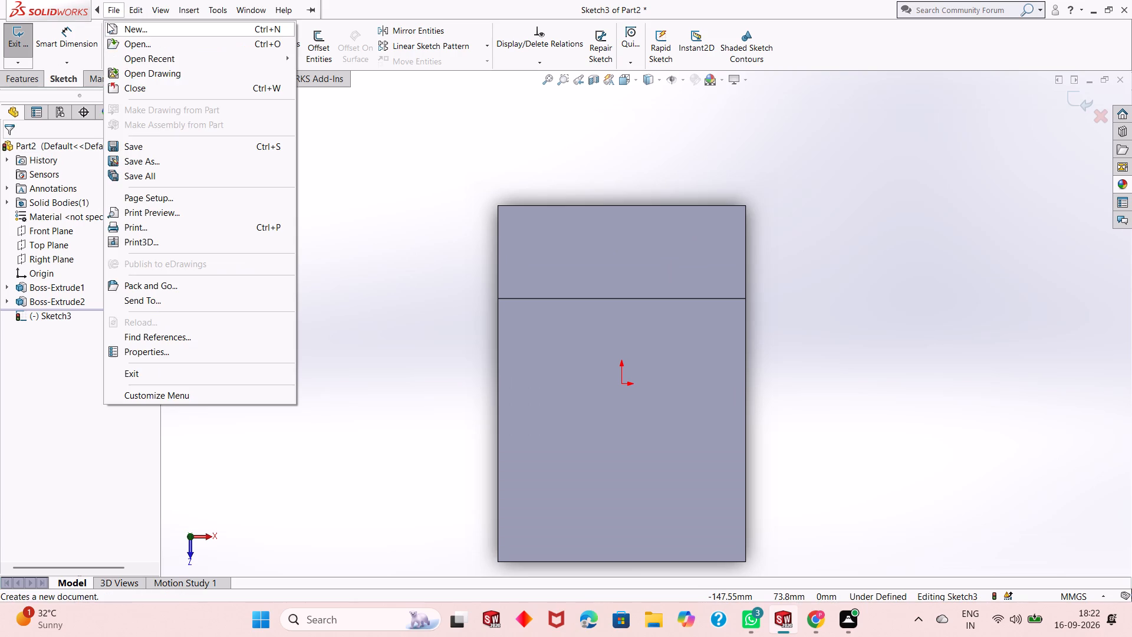
click(362, 198)
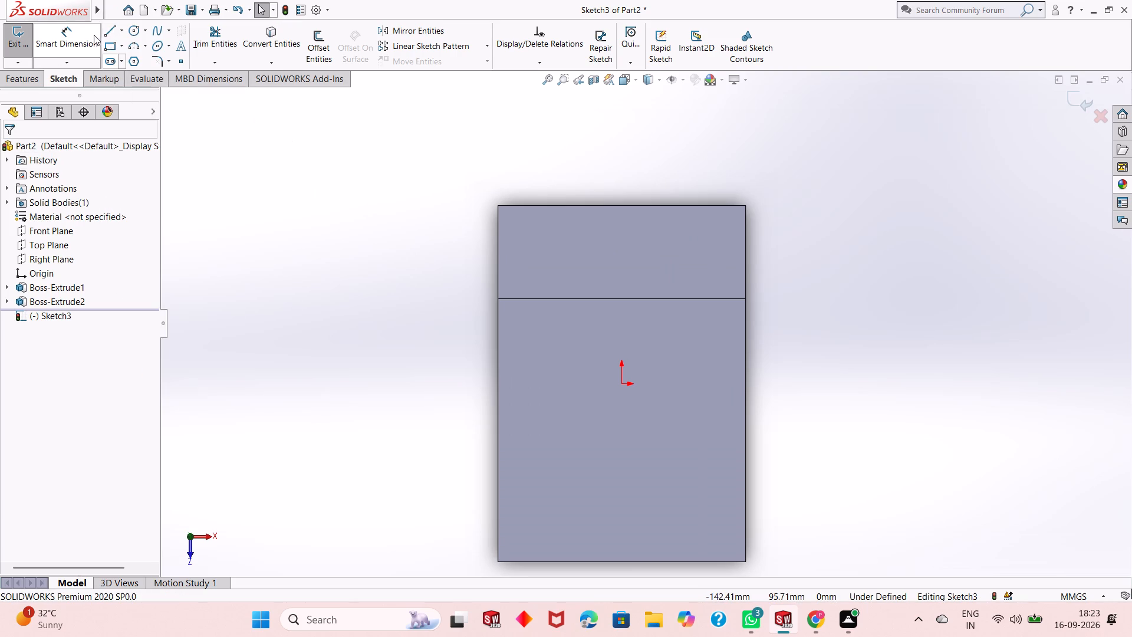
click(112, 32)
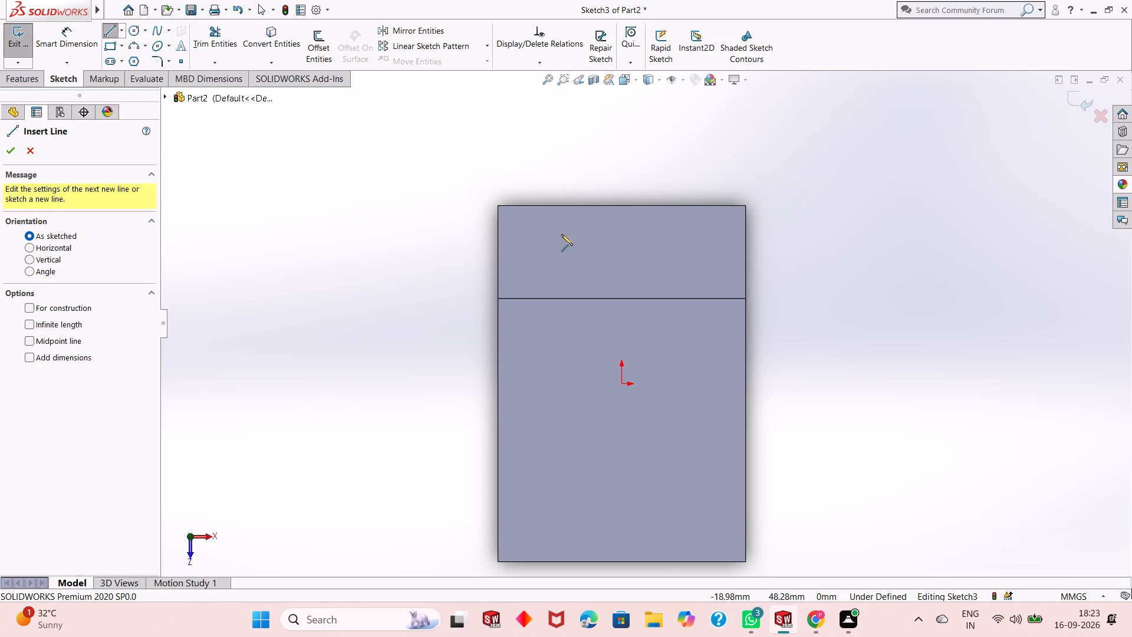
click(530, 207)
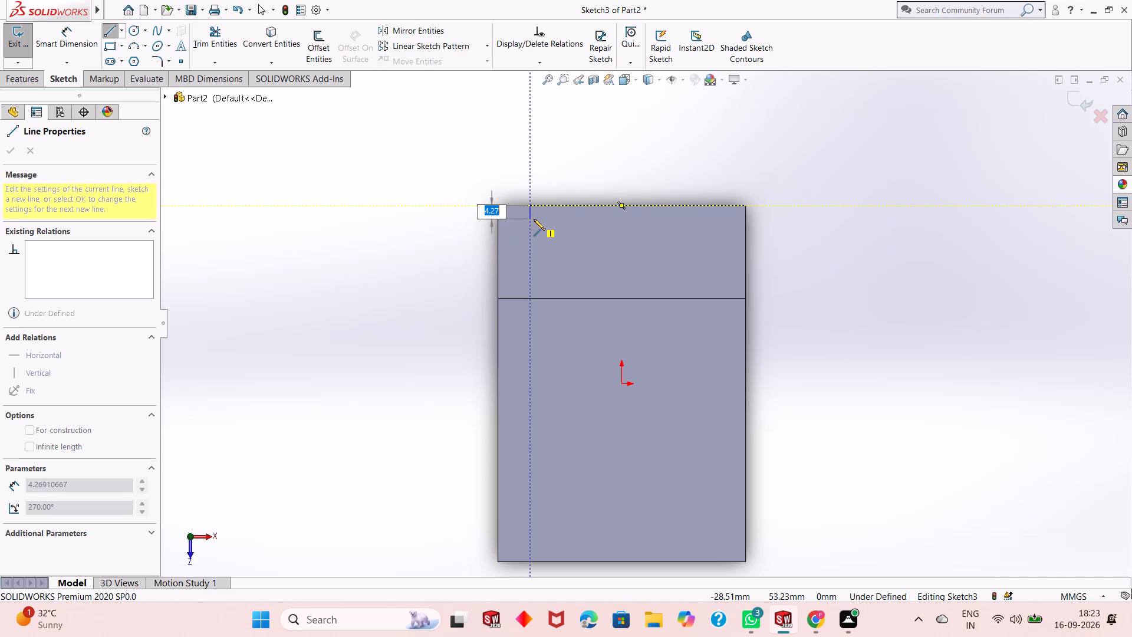
text(10)
key(Return)
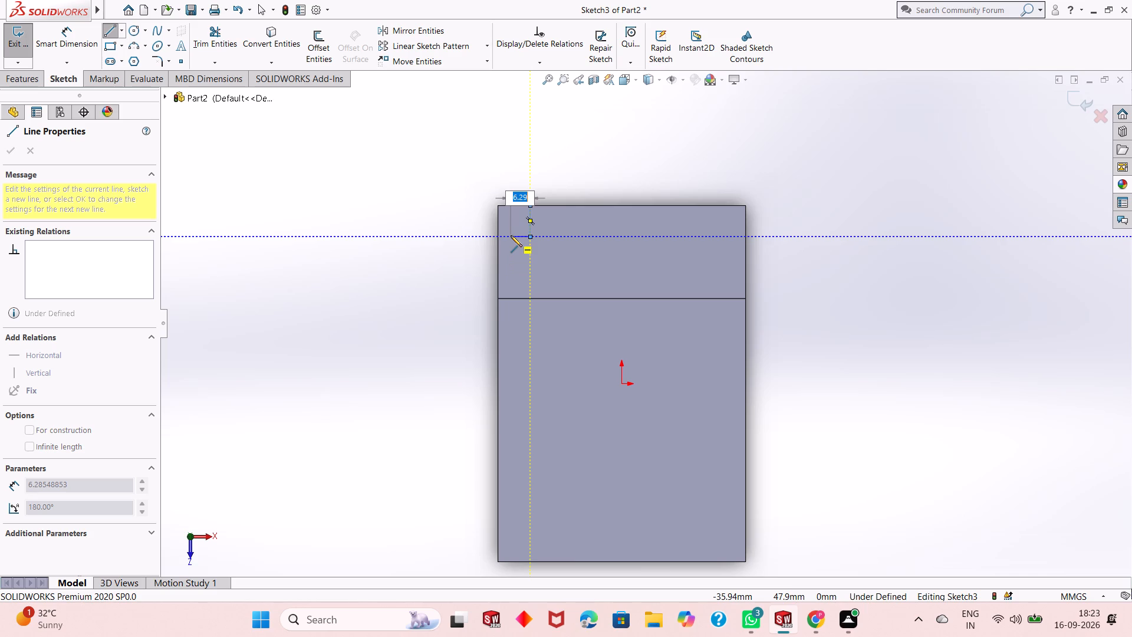
key(8)
key(Return)
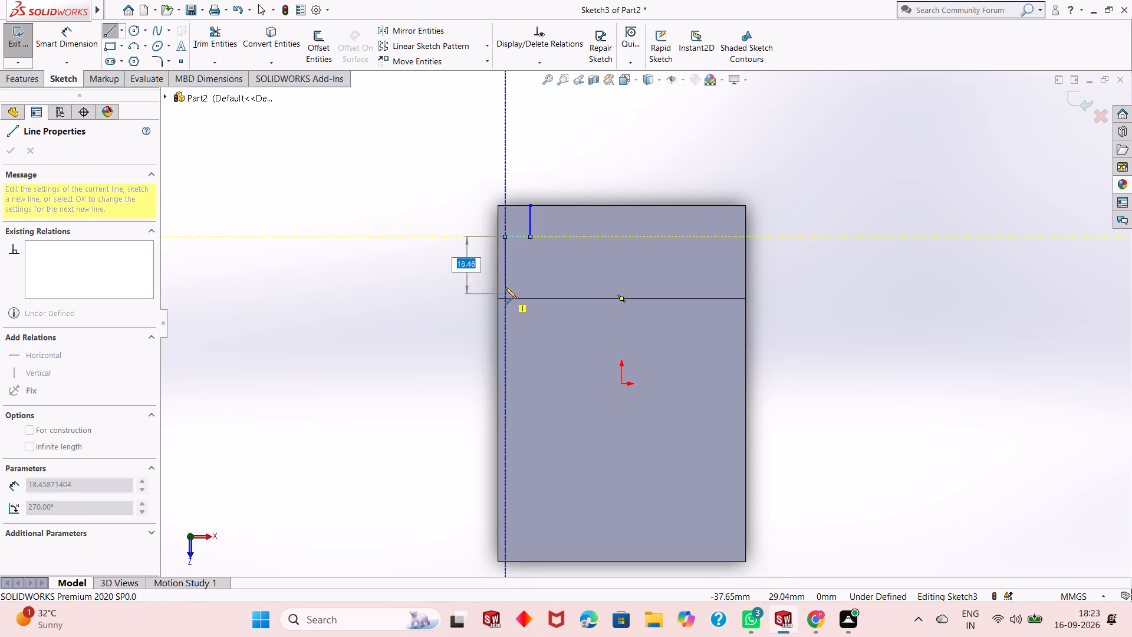
text(10)
key(Return)
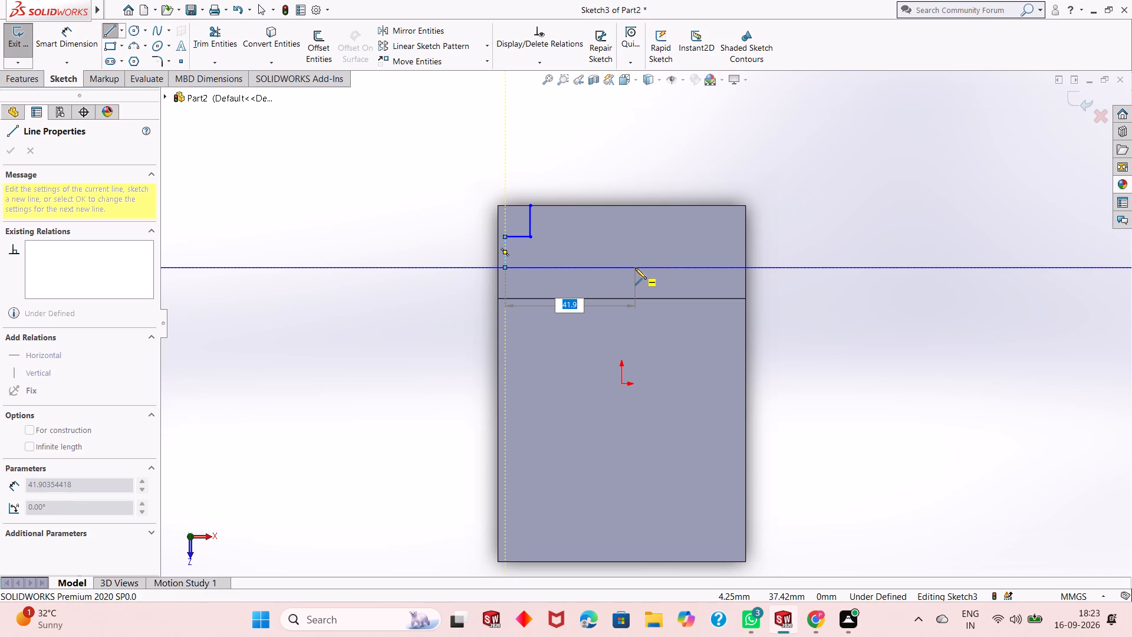
Close the T-shaped profile with a base line about 69 mm long, a 10 mm return, a right shoulder, a 10 mm stem side and an edge line.
click(719, 267)
click(716, 237)
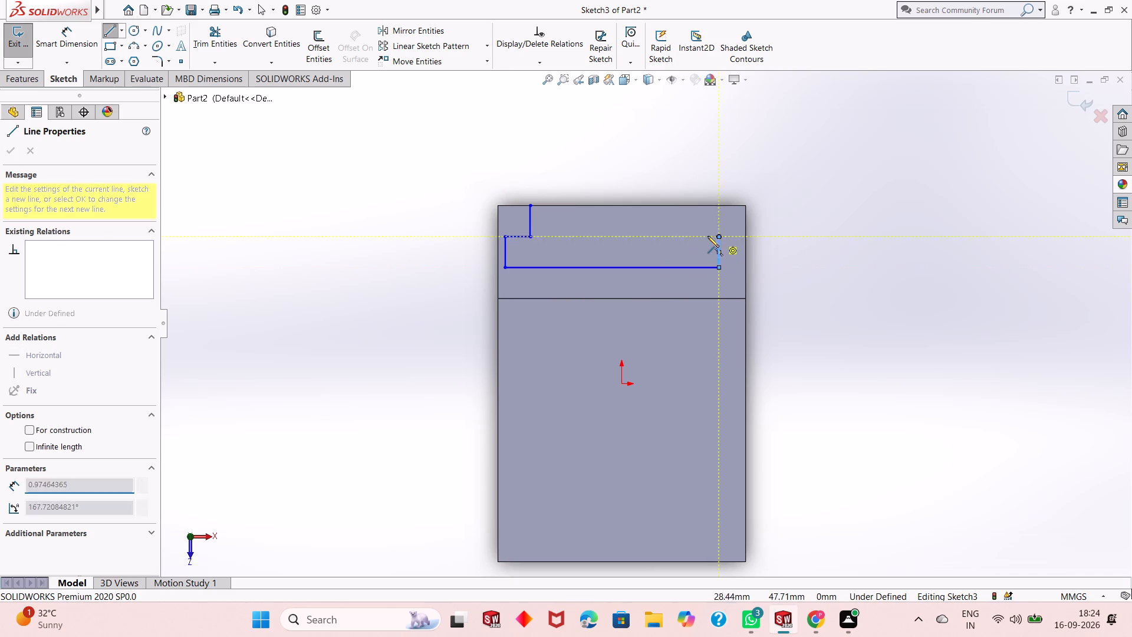
click(686, 236)
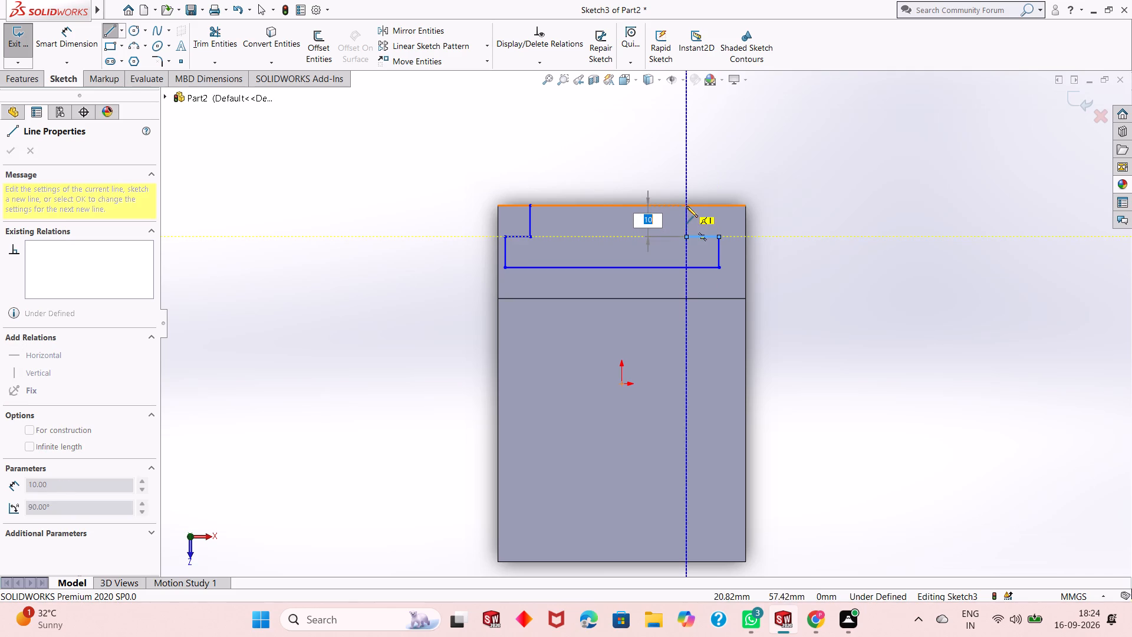
click(686, 206)
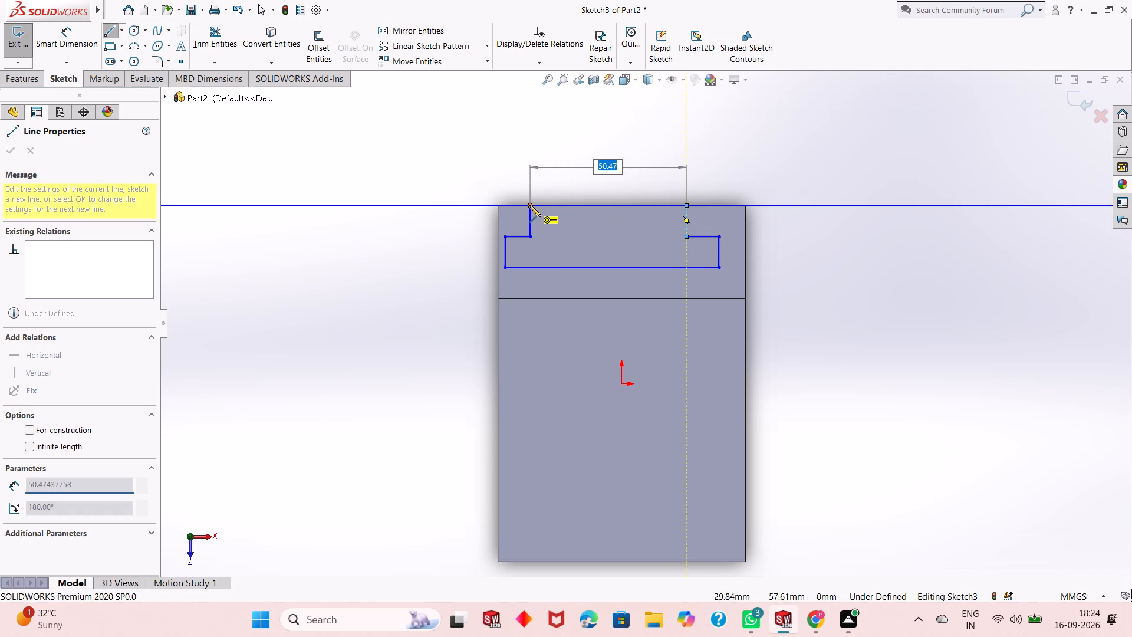
click(529, 205)
right_click(529, 205)
click(587, 219)
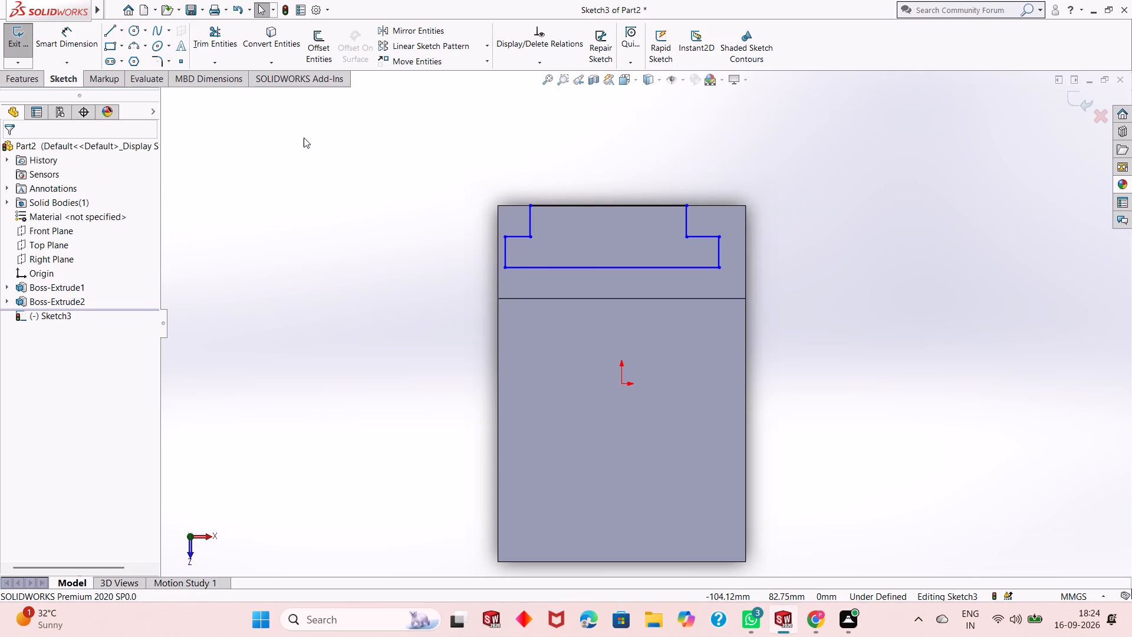
Dimension both ends of the T-profile's opening as 16 mm from the block's nearest outer corners.
click(59, 41)
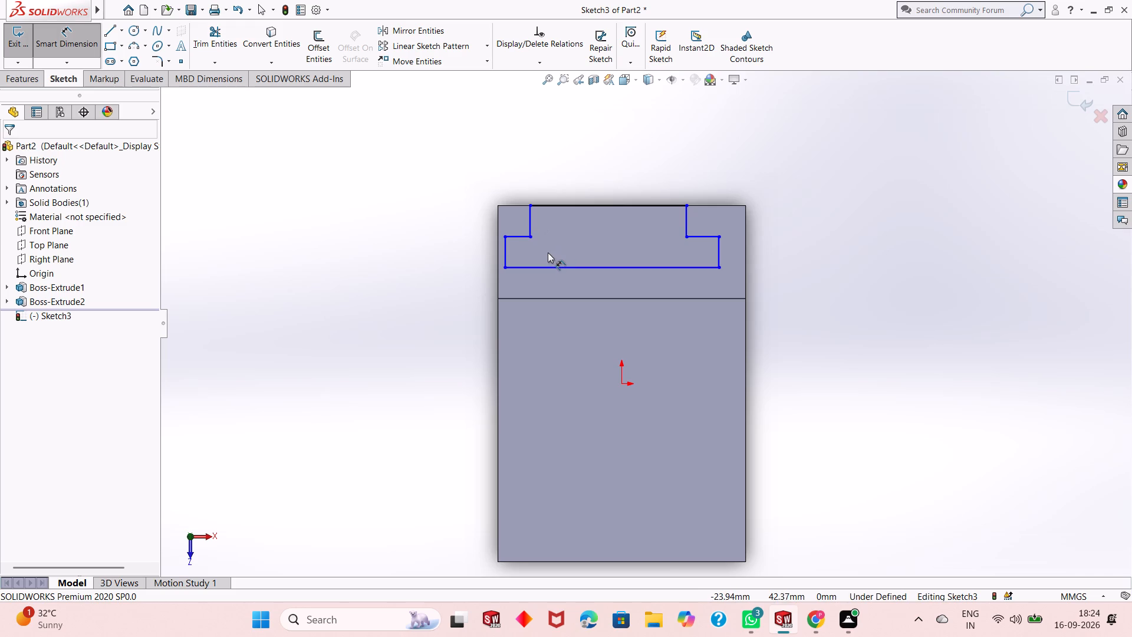
scroll(548, 252, down, 2)
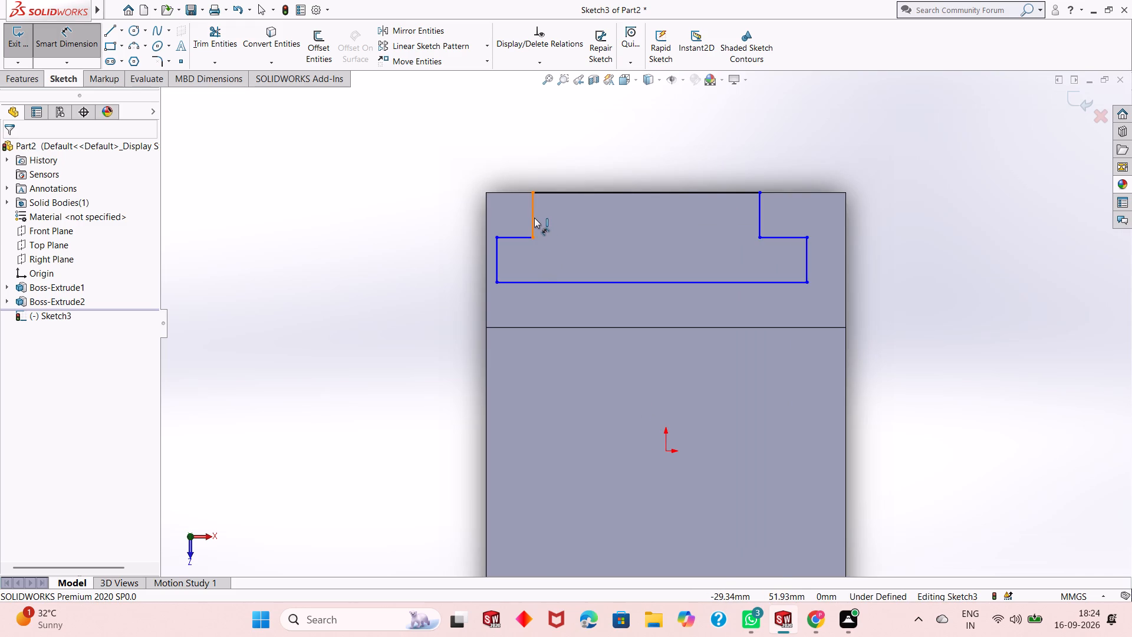
click(486, 192)
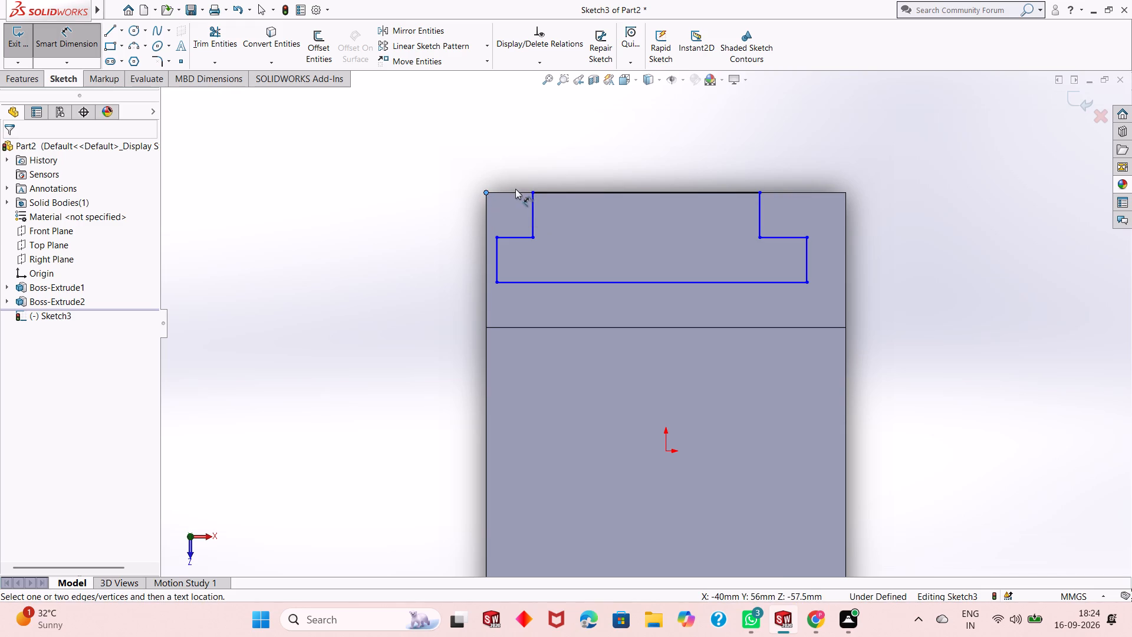
click(532, 193)
click(511, 154)
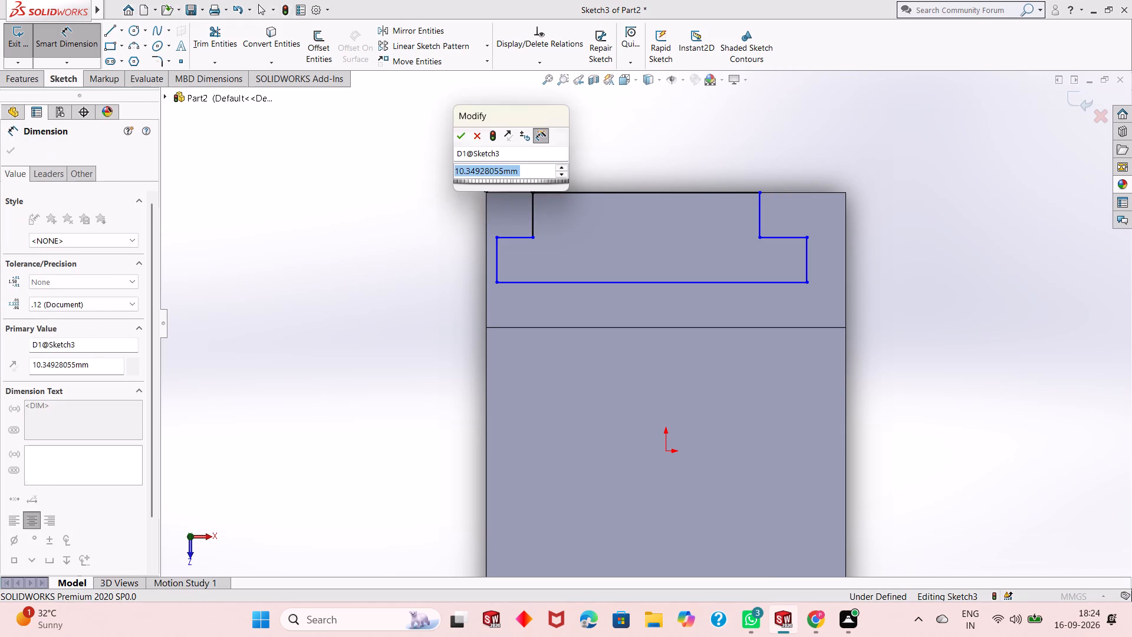
text(16)
key(Return)
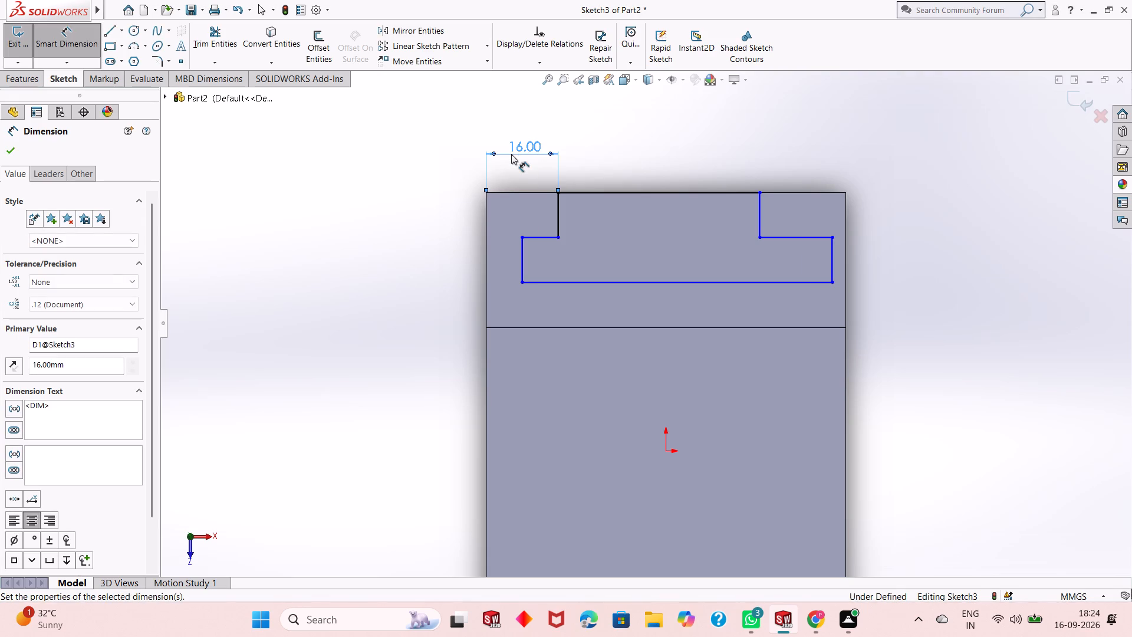
click(759, 191)
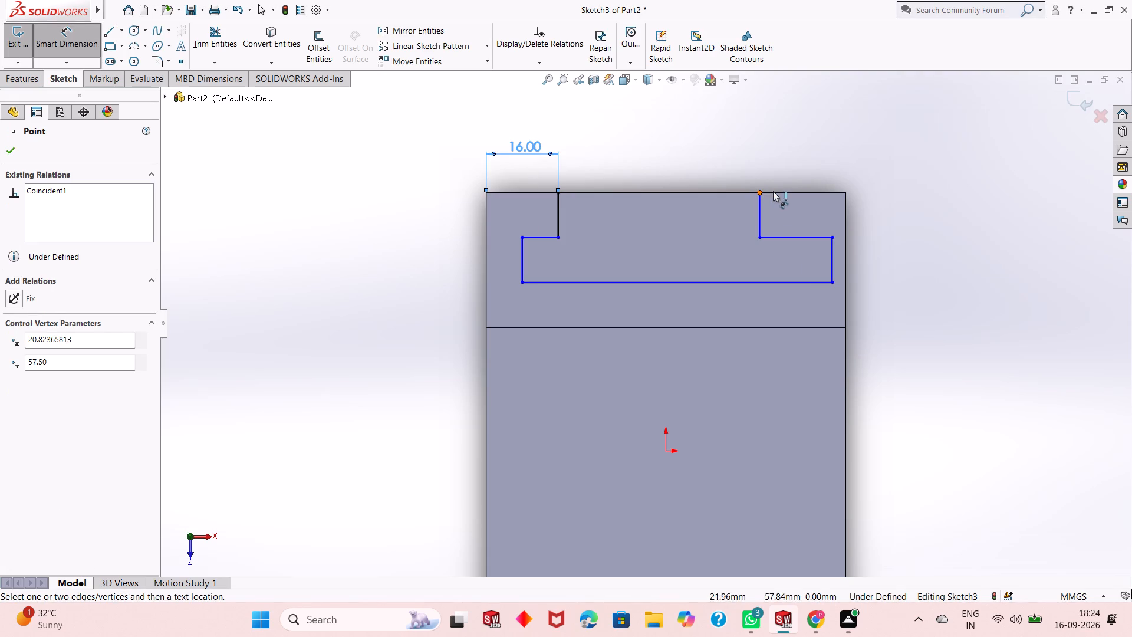
click(847, 192)
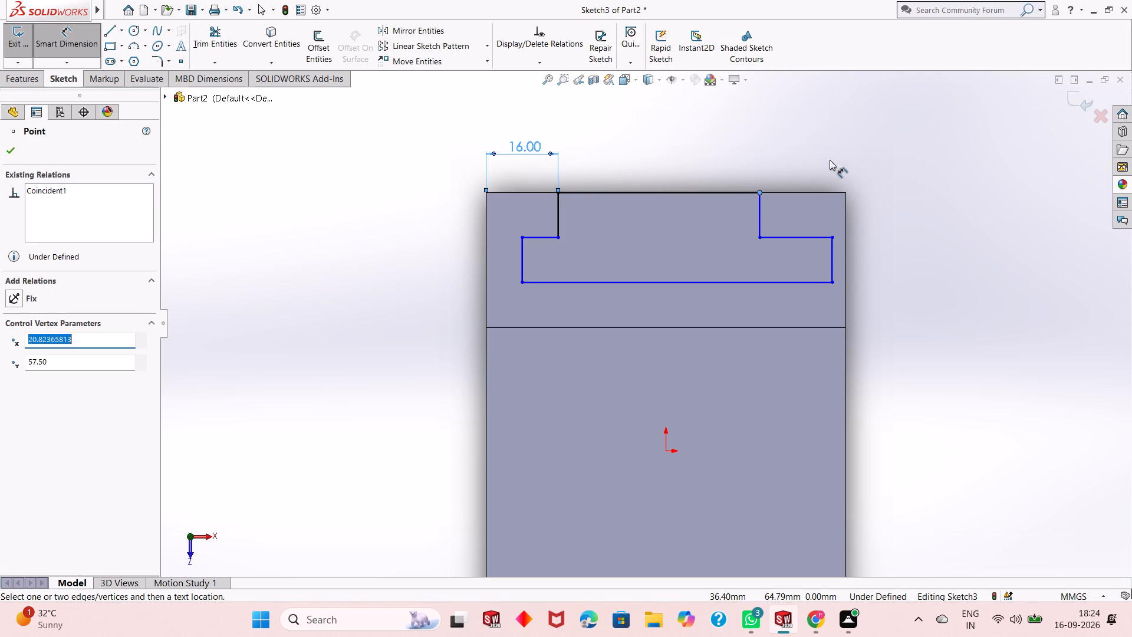
click(845, 192)
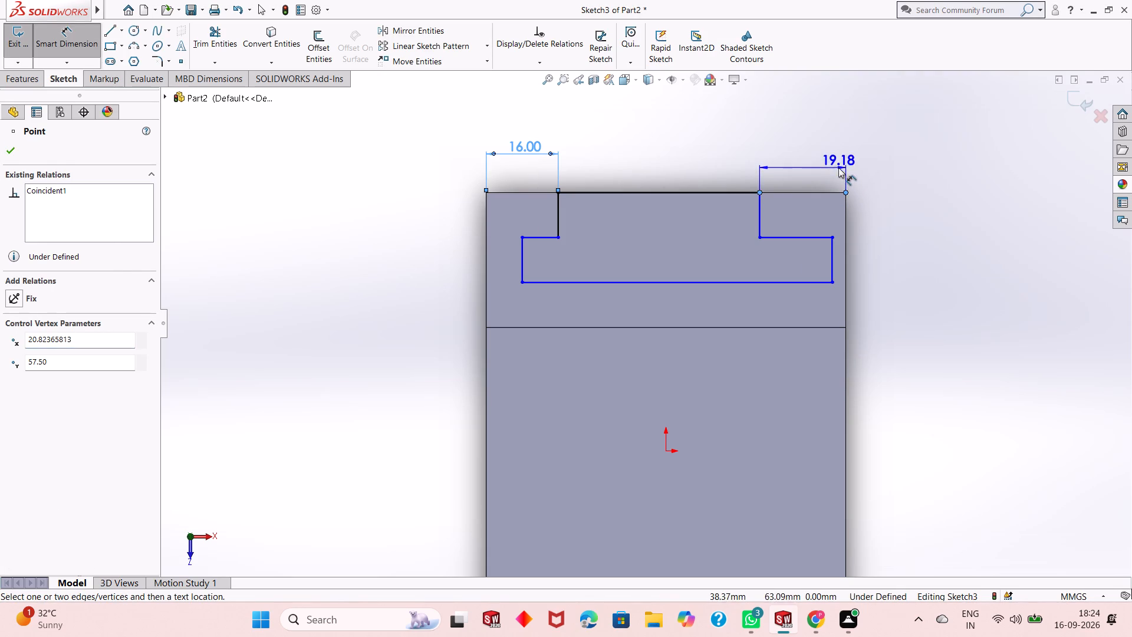
click(835, 162)
text(16)
key(Return)
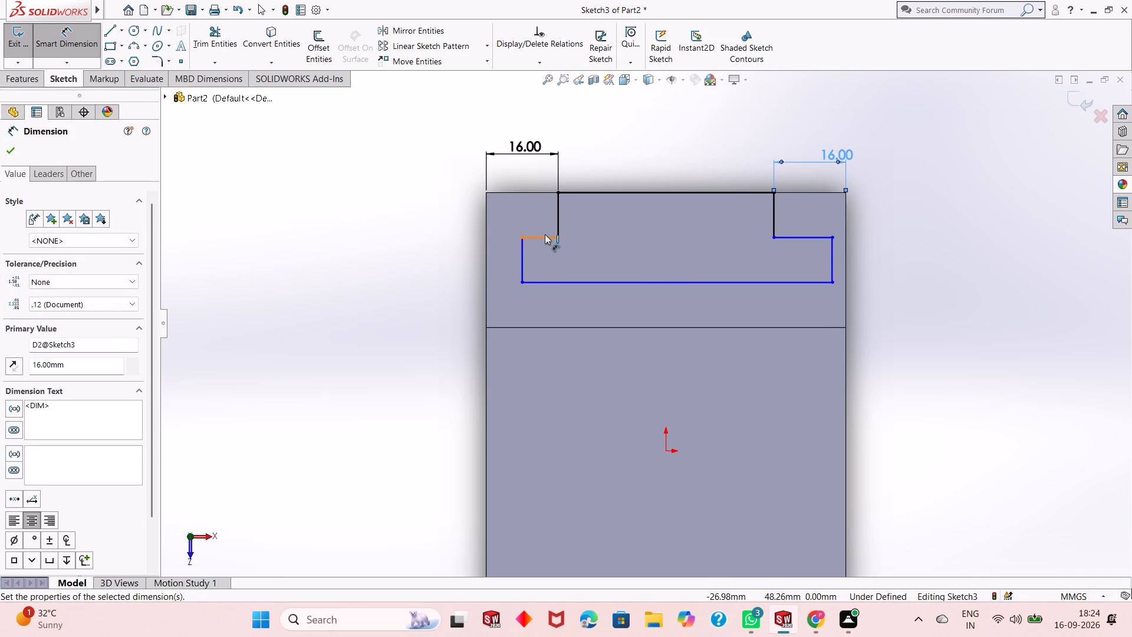
Dimension the left and right sides of the T-profile's stem as 10 mm each.
click(561, 207)
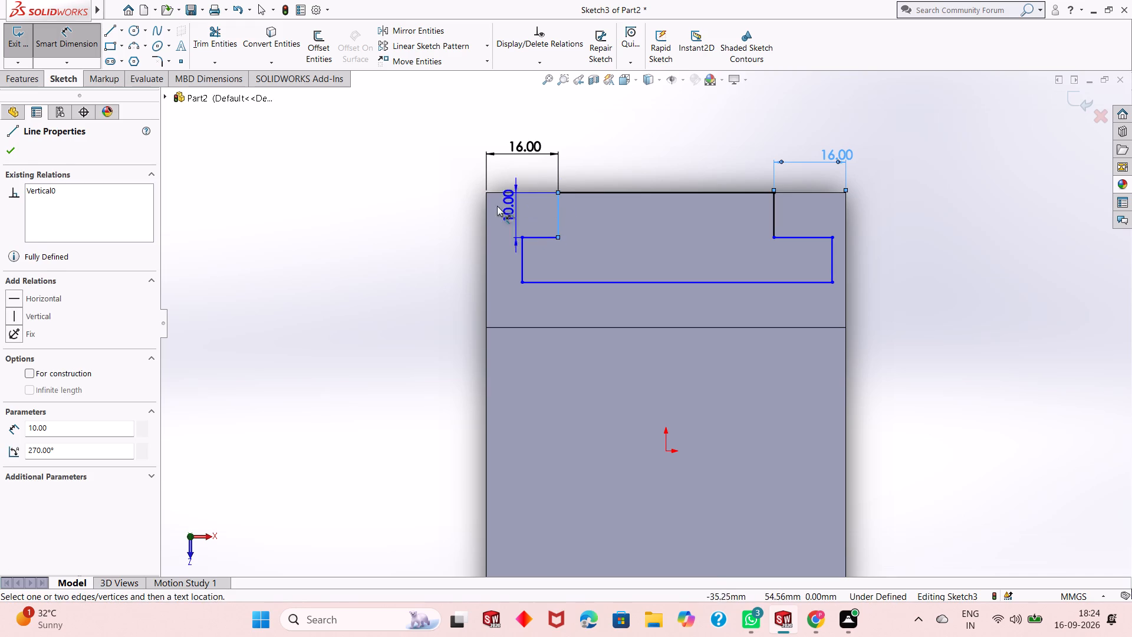
click(443, 205)
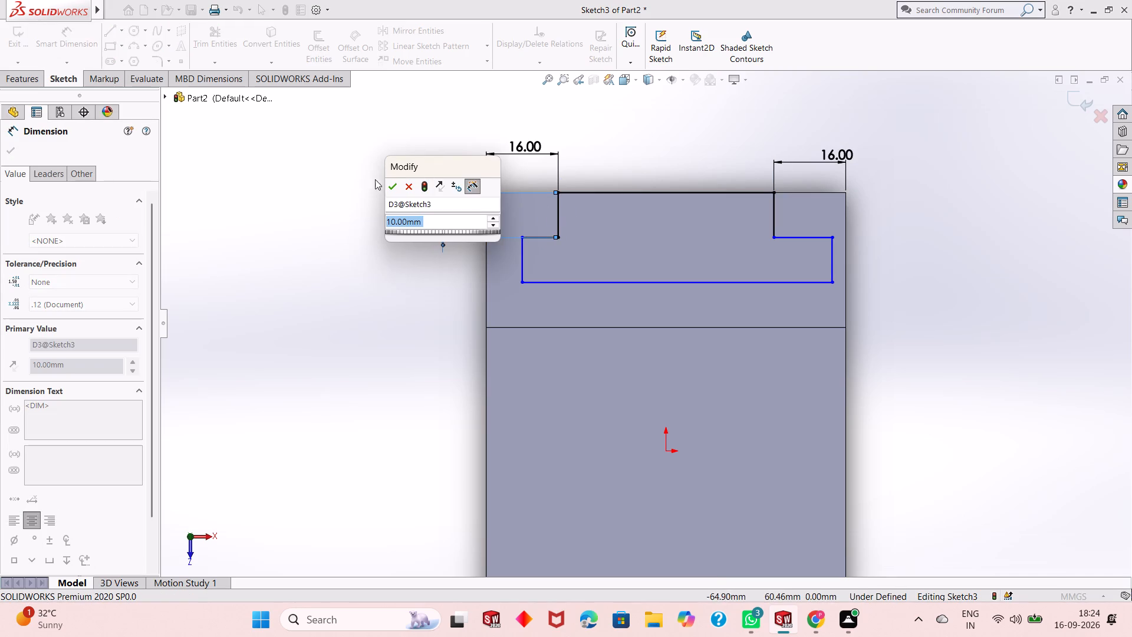
click(390, 188)
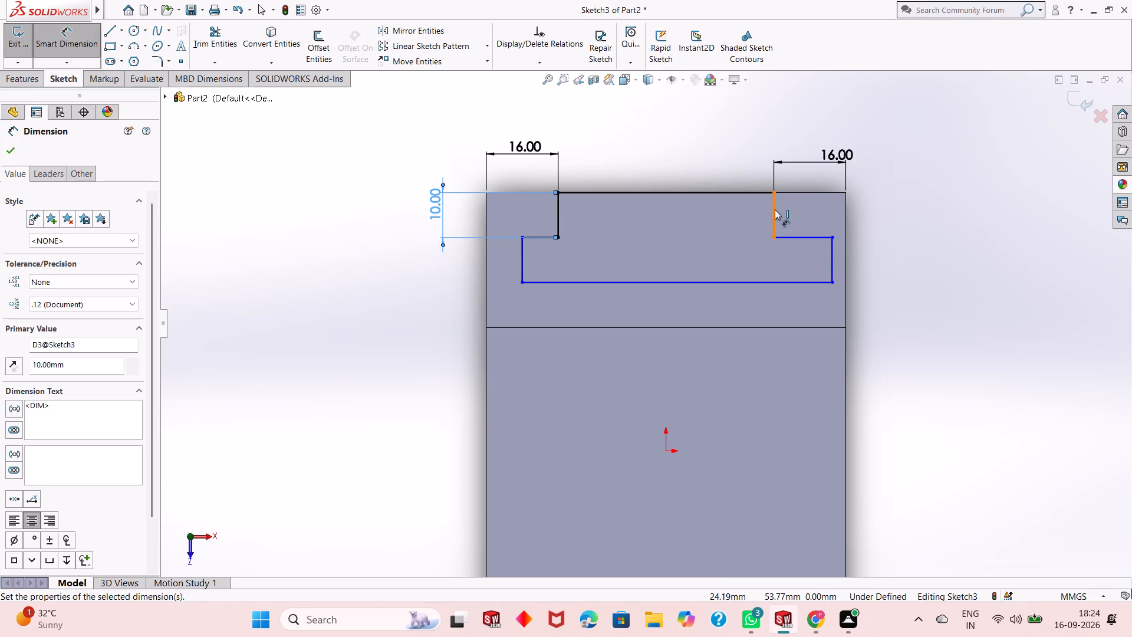
click(775, 209)
click(938, 203)
click(885, 186)
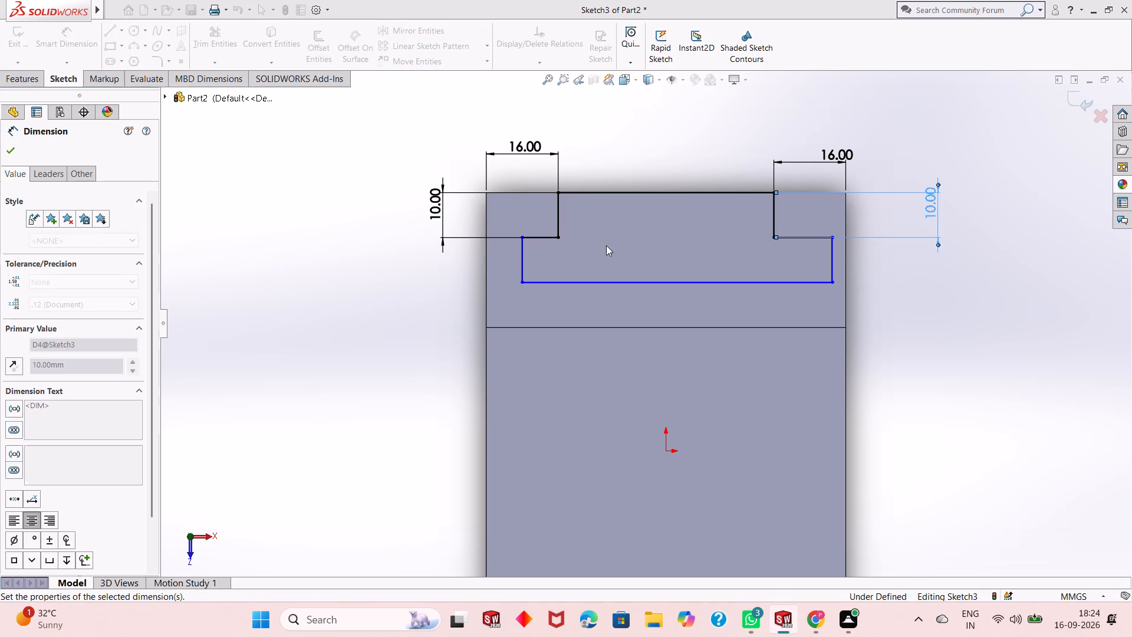
Dimension the left and right shoulders of the T-shaped profile as 8 mm each.
click(542, 238)
click(542, 369)
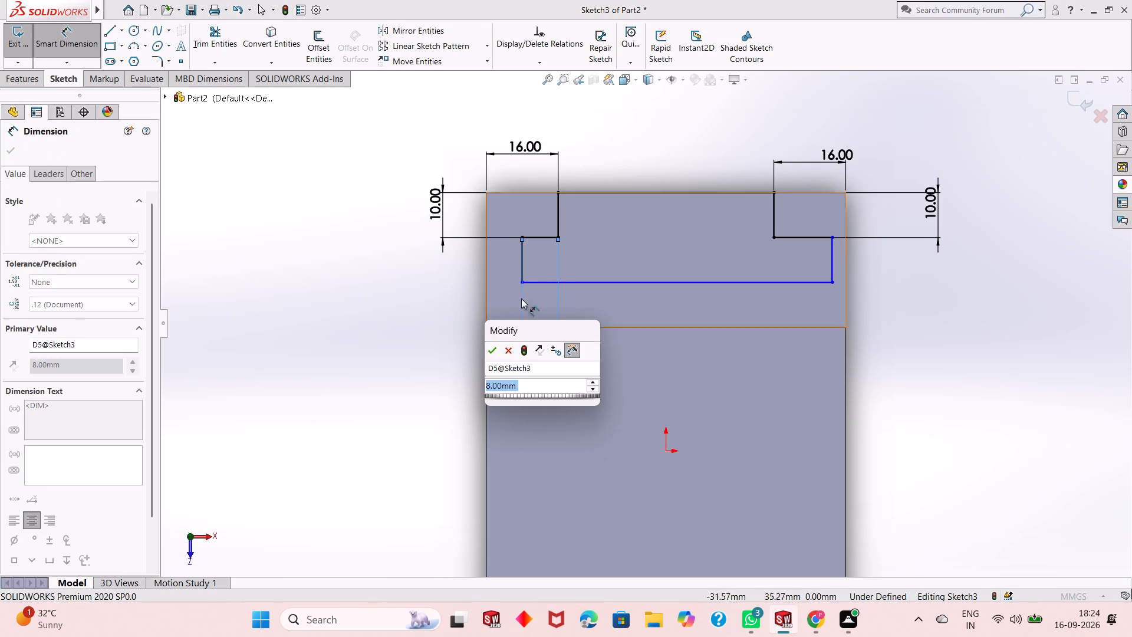
click(494, 351)
click(814, 241)
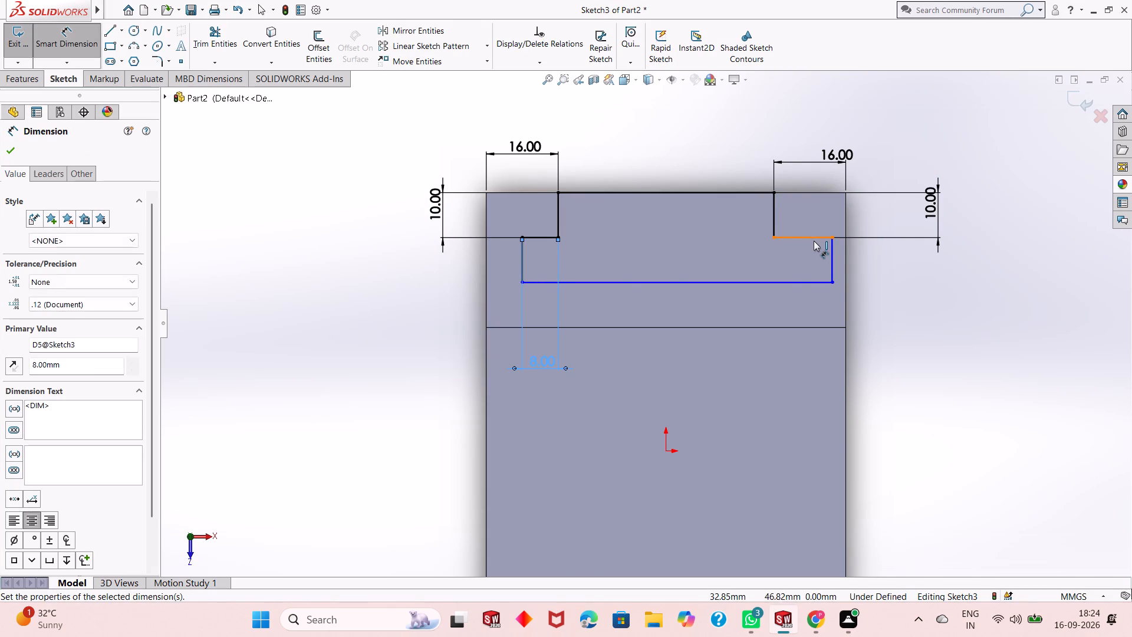
click(781, 356)
key(8)
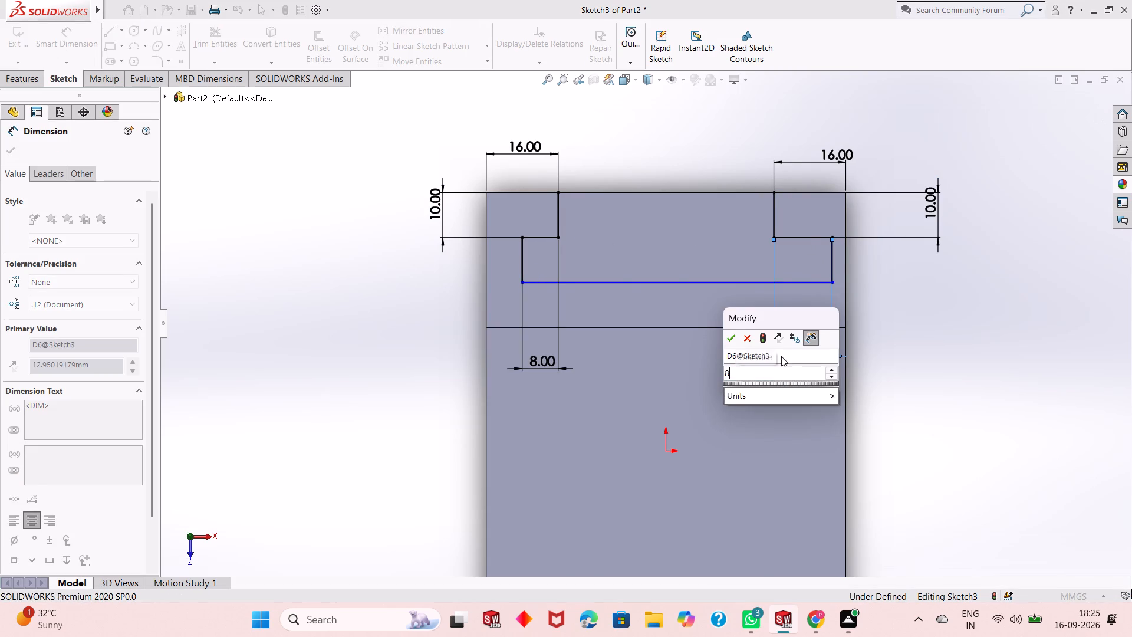
key(Return)
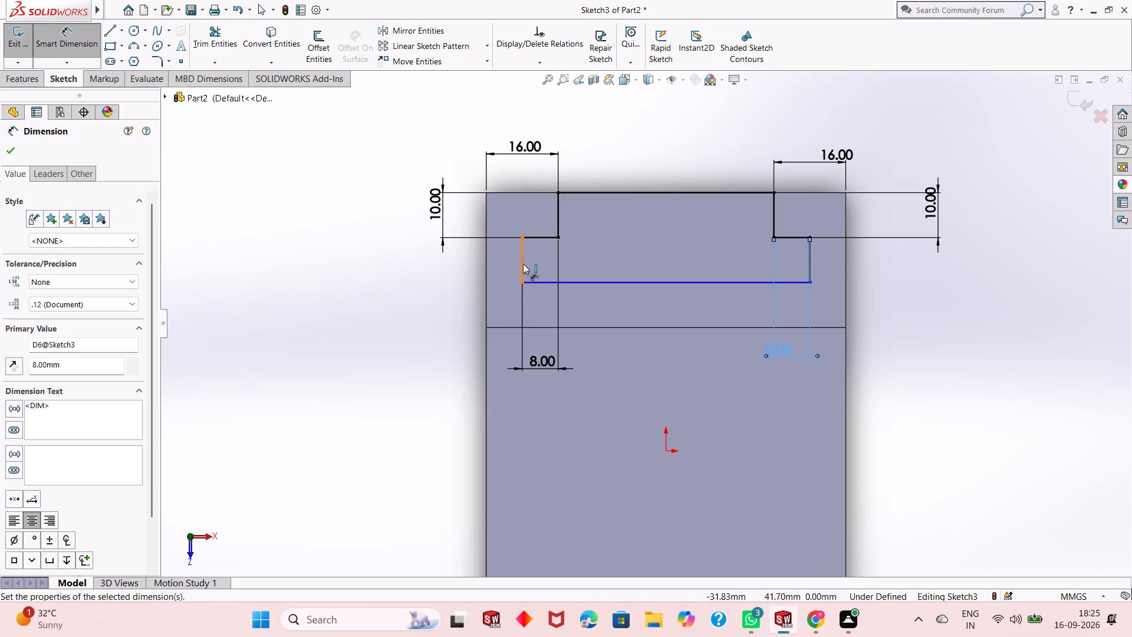
Dimension the short left end line of the T-profile's wide section as 10 mm.
click(523, 264)
click(473, 281)
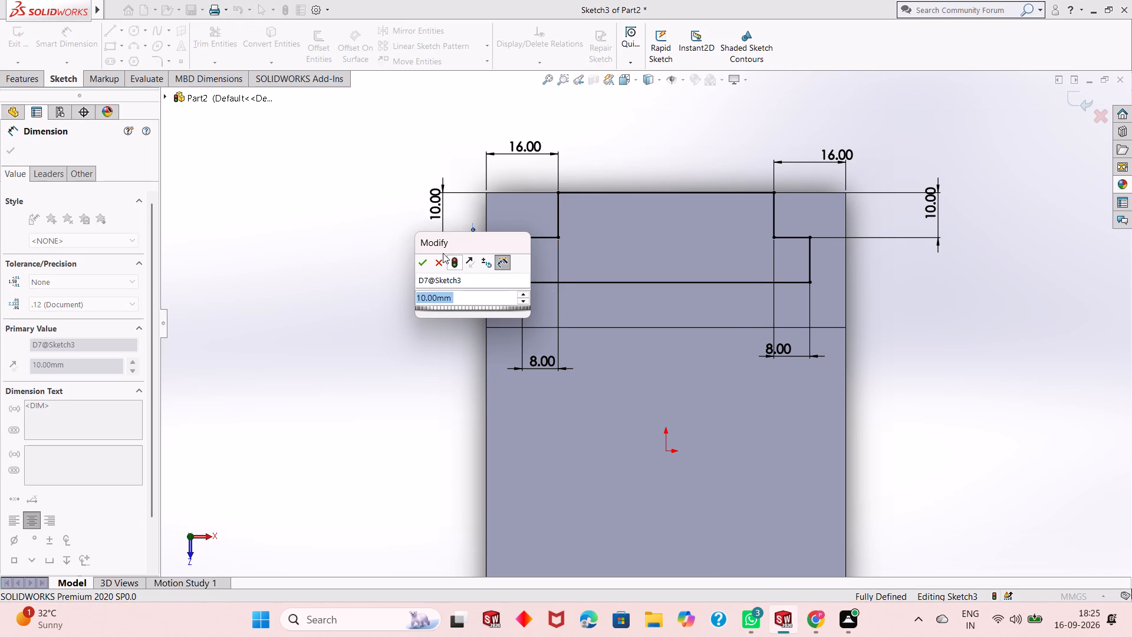
click(416, 263)
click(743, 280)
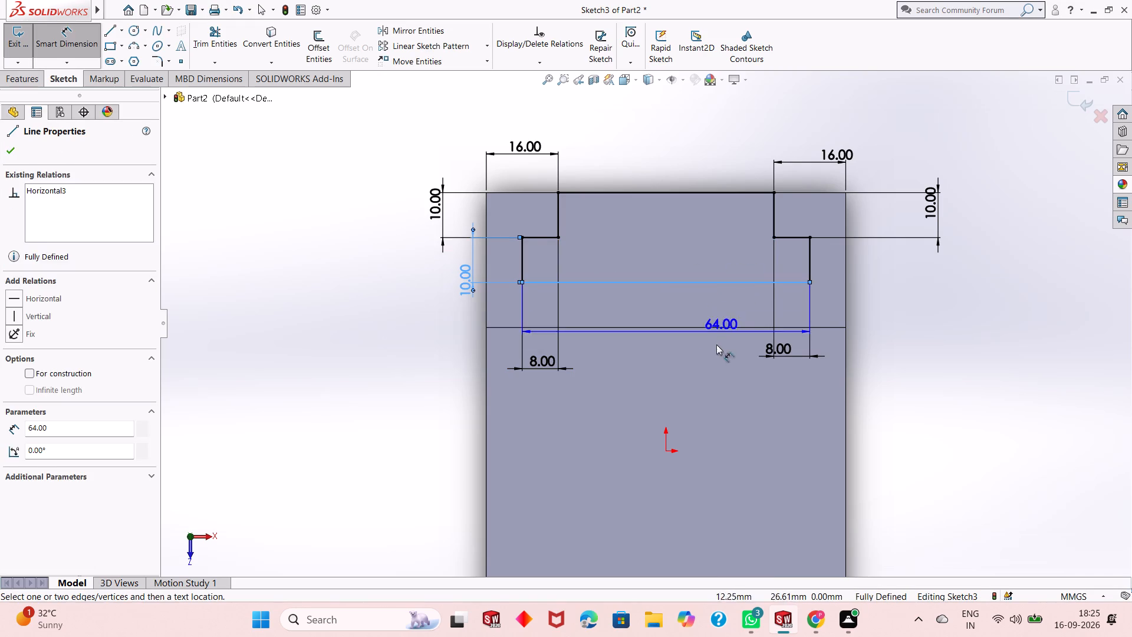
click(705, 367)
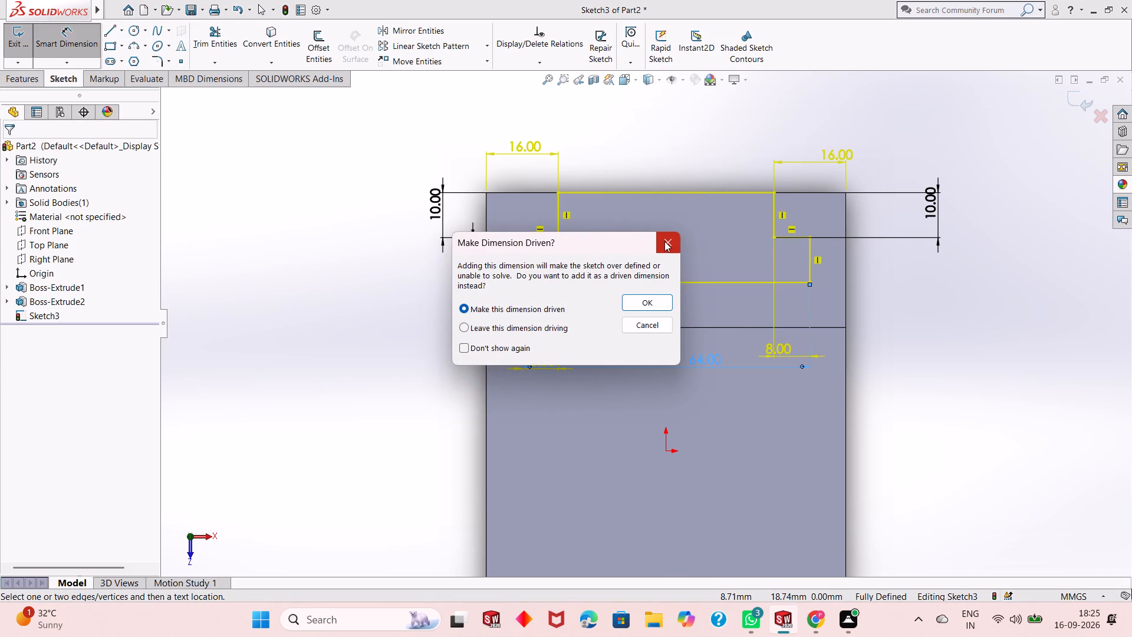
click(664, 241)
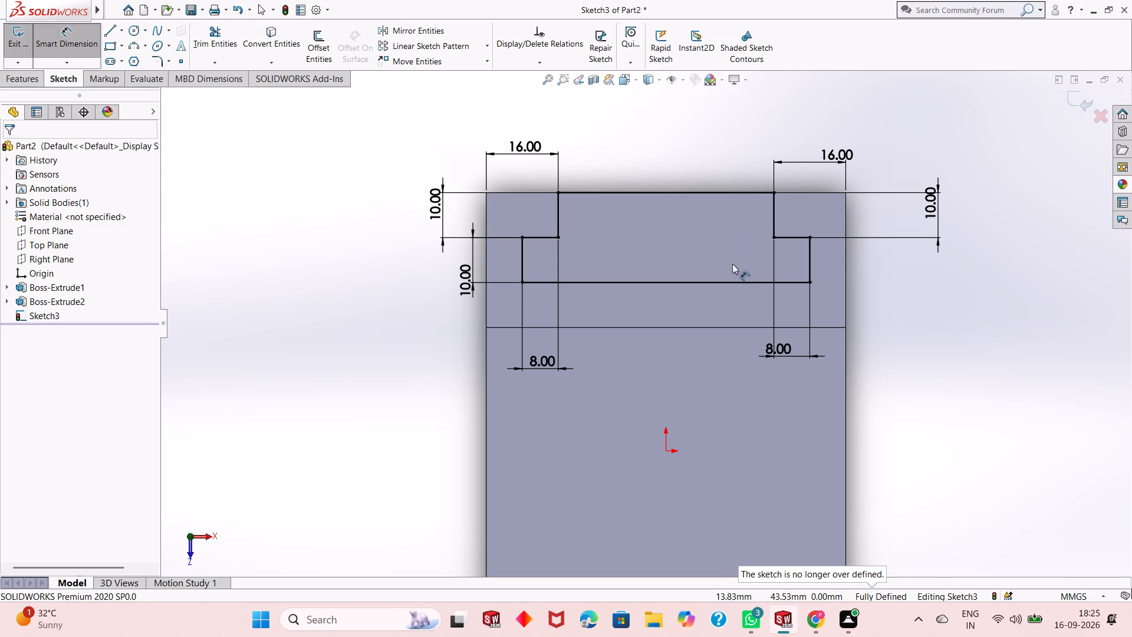
Examine the dimensioned T-shaped profile on the block's top face from several angles and distances.
middle_drag(735, 307, 746, 204)
scroll(636, 222, down, 3)
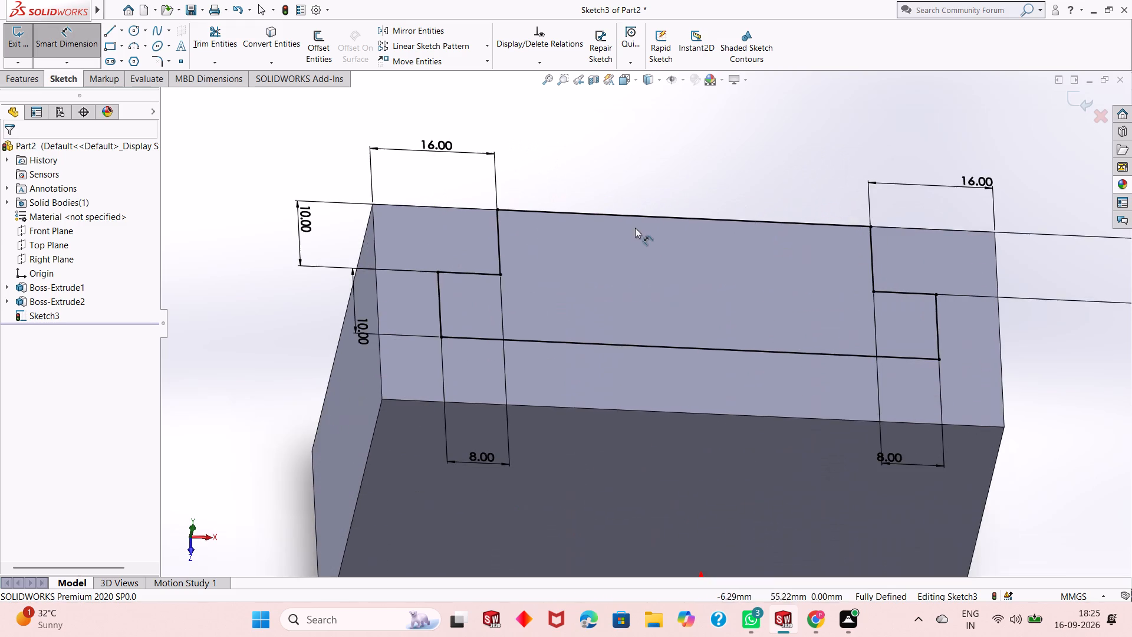
scroll(664, 290, up, 6)
middle_drag(770, 387, 741, 272)
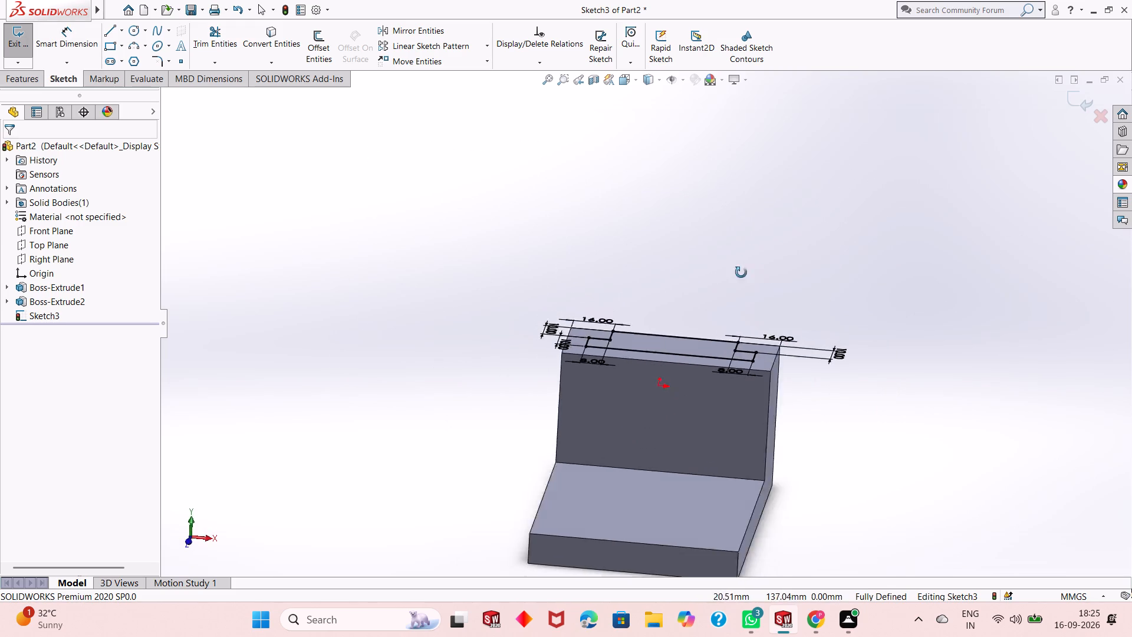
middle_drag(741, 272, 598, 352)
scroll(633, 334, up, 5)
scroll(702, 413, down, 4)
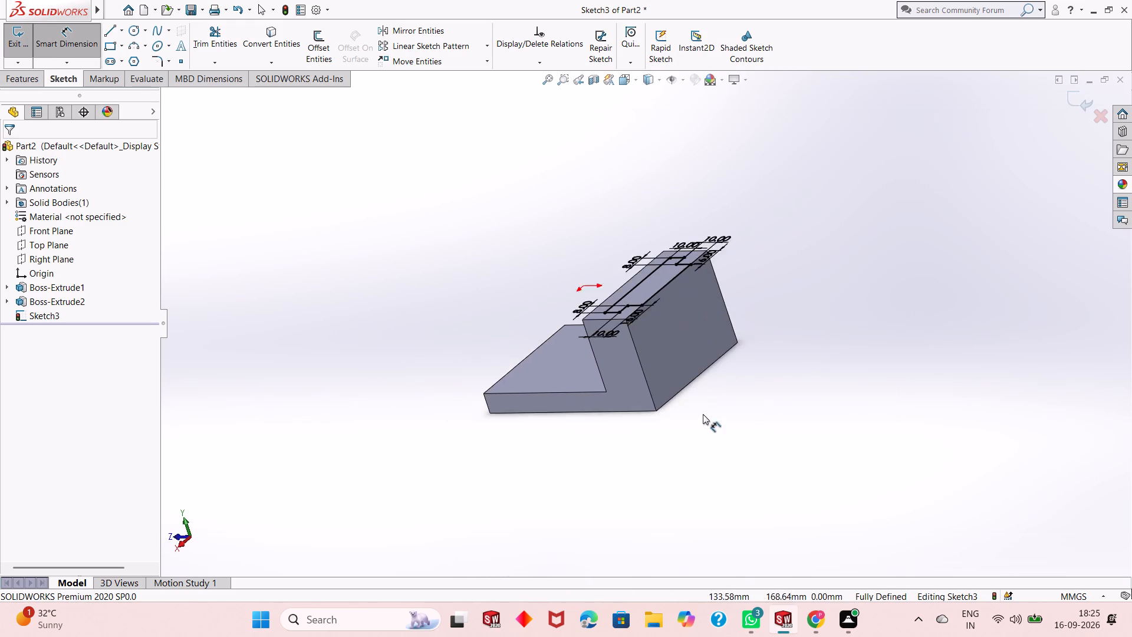
scroll(703, 414, down, 1)
scroll(684, 199, up, 3)
middle_drag(647, 204, 677, 280)
scroll(679, 281, down, 5)
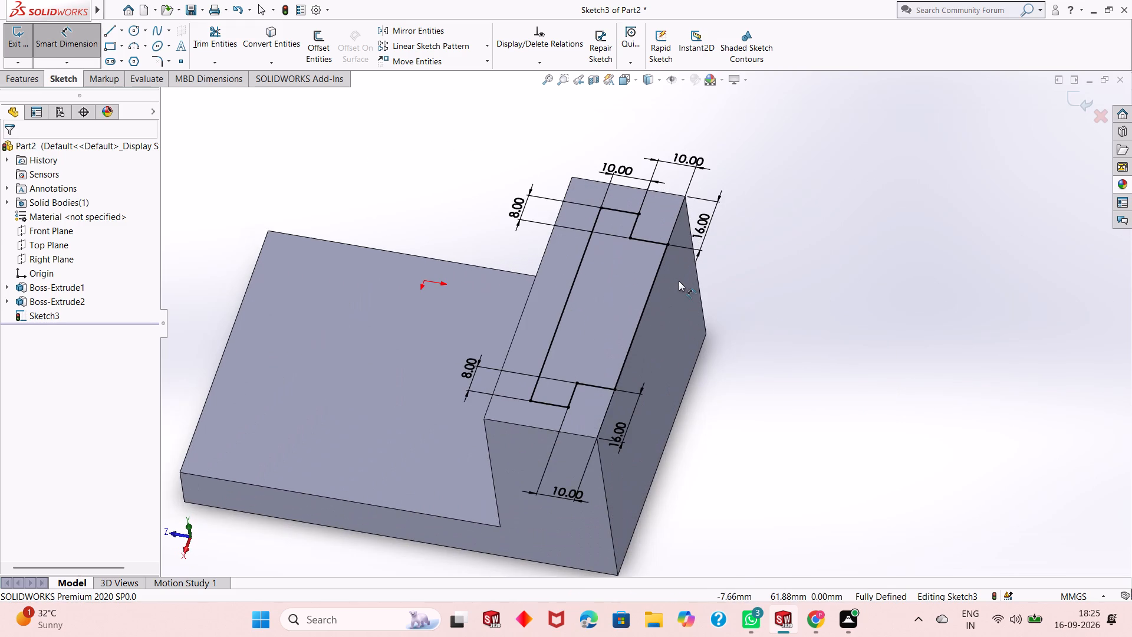
scroll(559, 300, down, 4)
scroll(559, 301, up, 4)
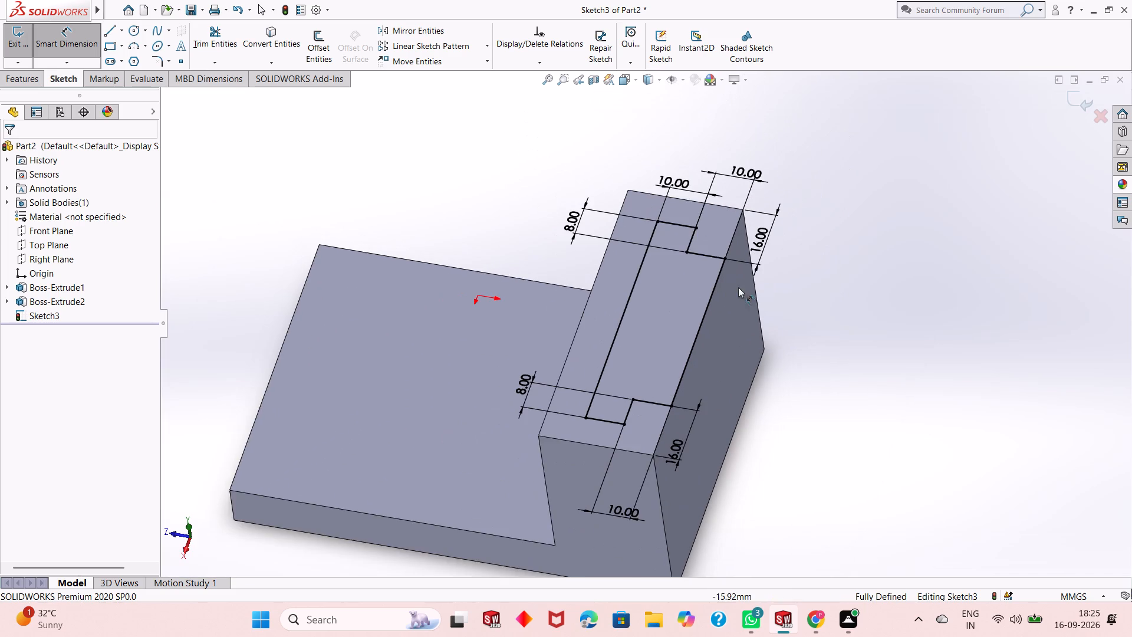
scroll(672, 295, down, 3)
scroll(672, 295, up, 4)
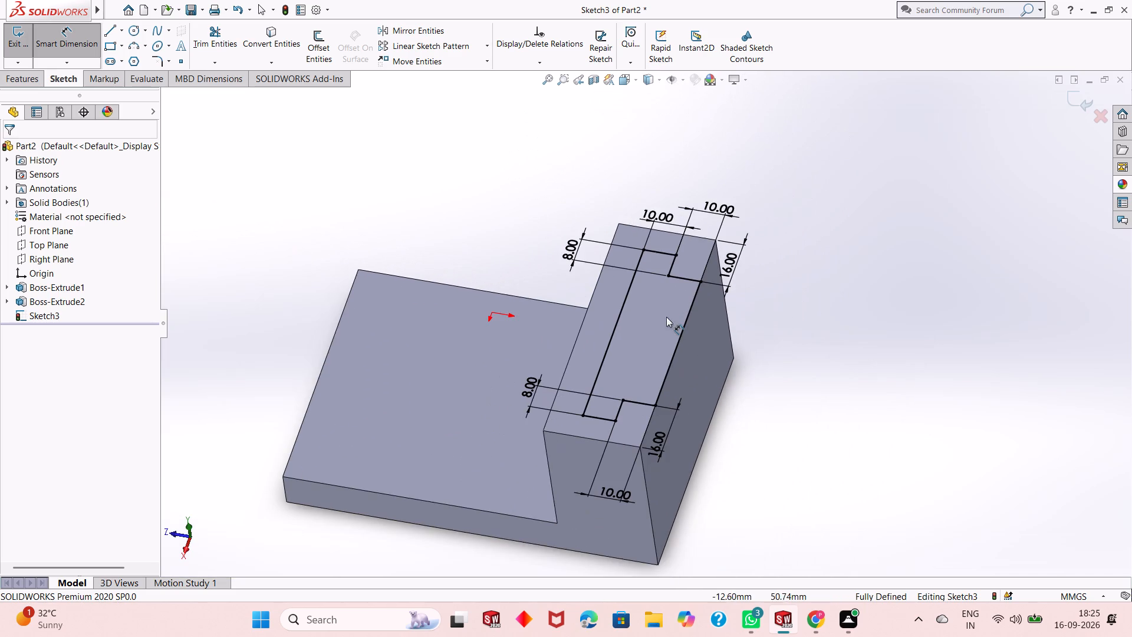
scroll(655, 385, down, 4)
middle_drag(633, 353, 636, 248)
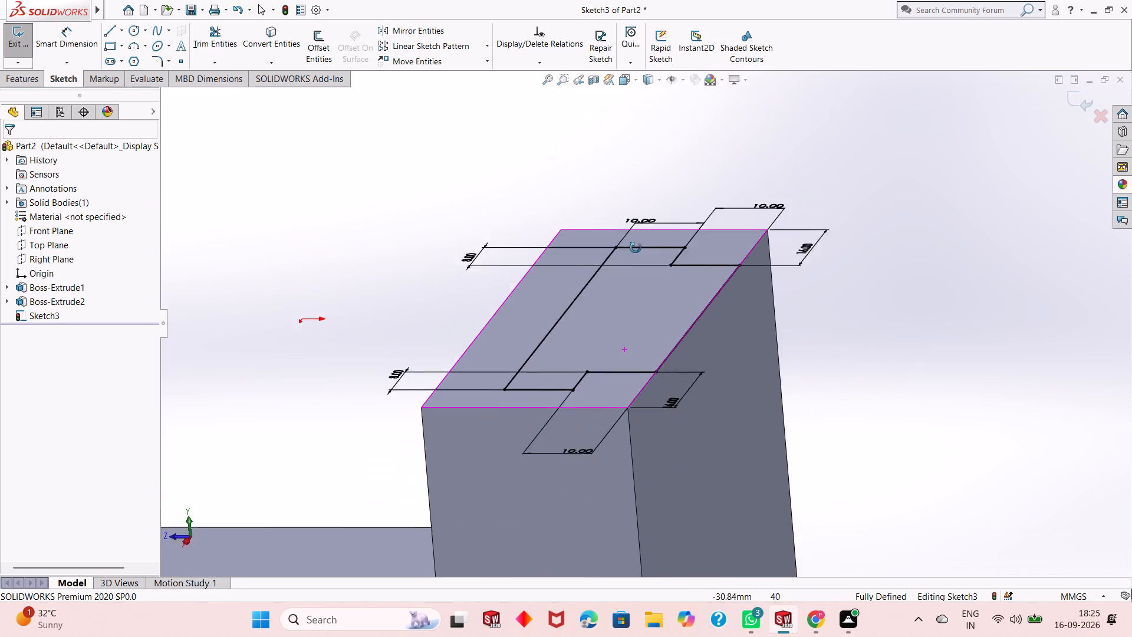
middle_drag(636, 248, 643, 318)
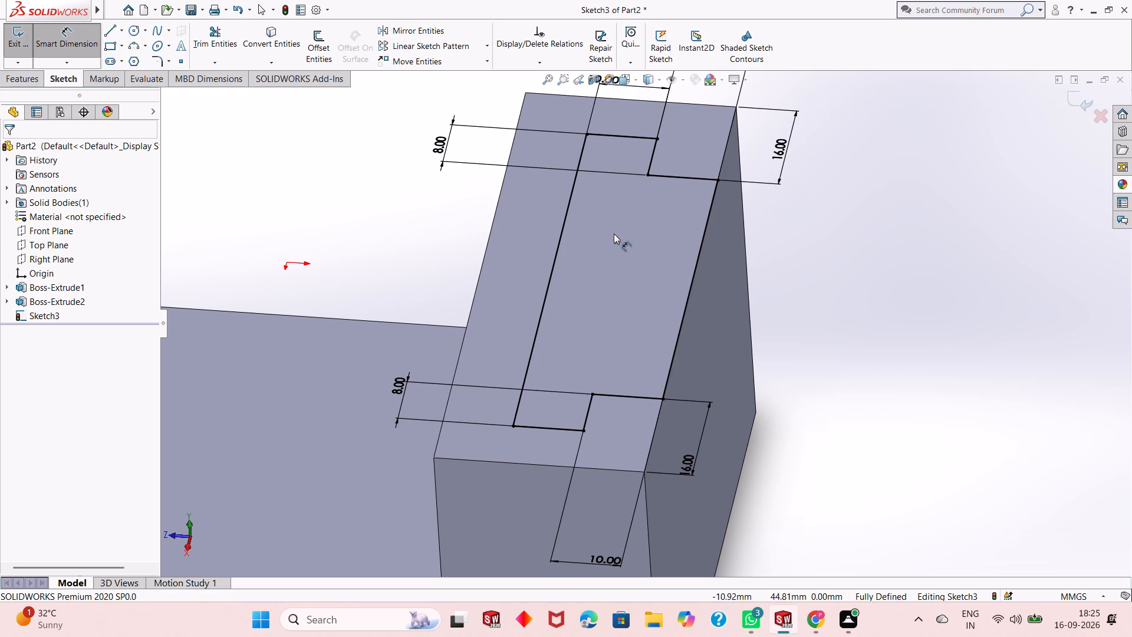
Cut-extrude the T-shaped profile down through the block with the Through All end condition.
click(28, 80)
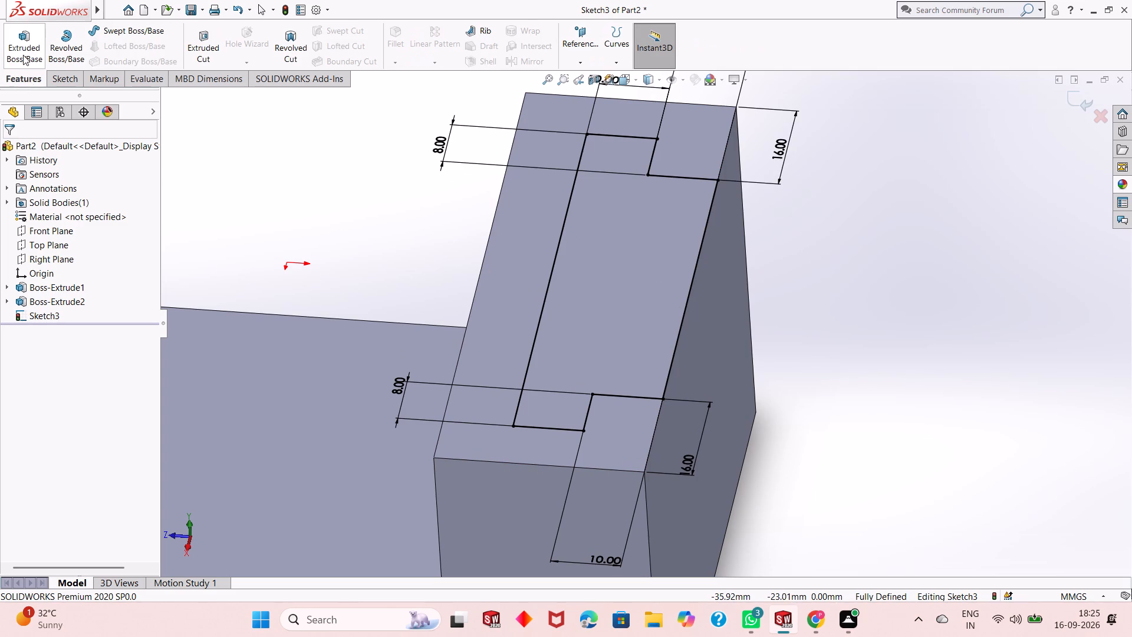
click(196, 43)
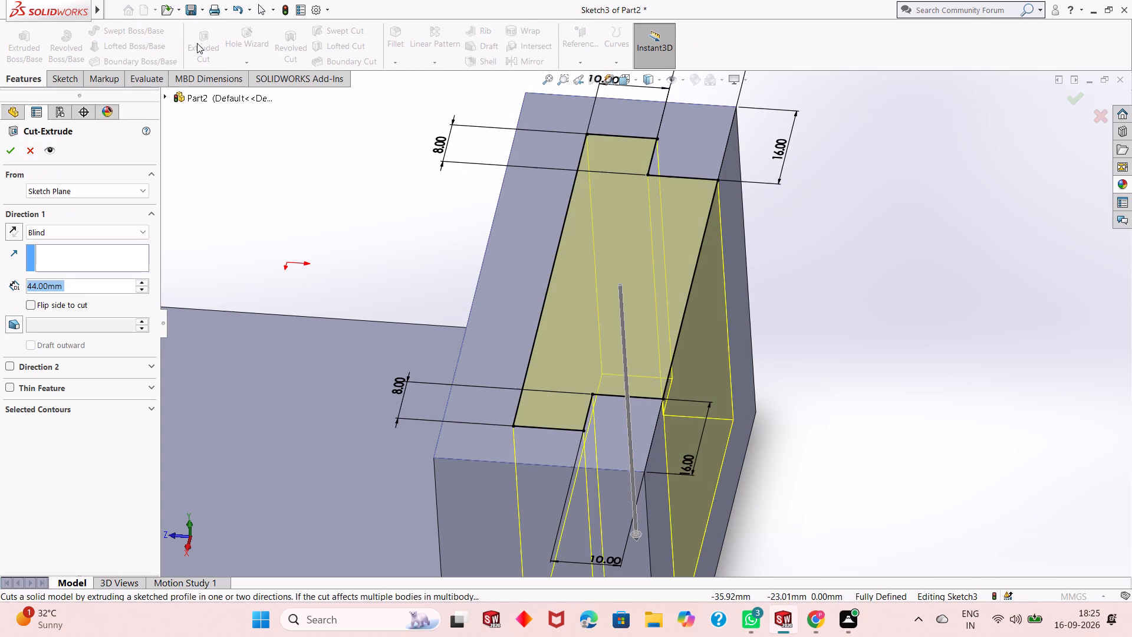
click(119, 233)
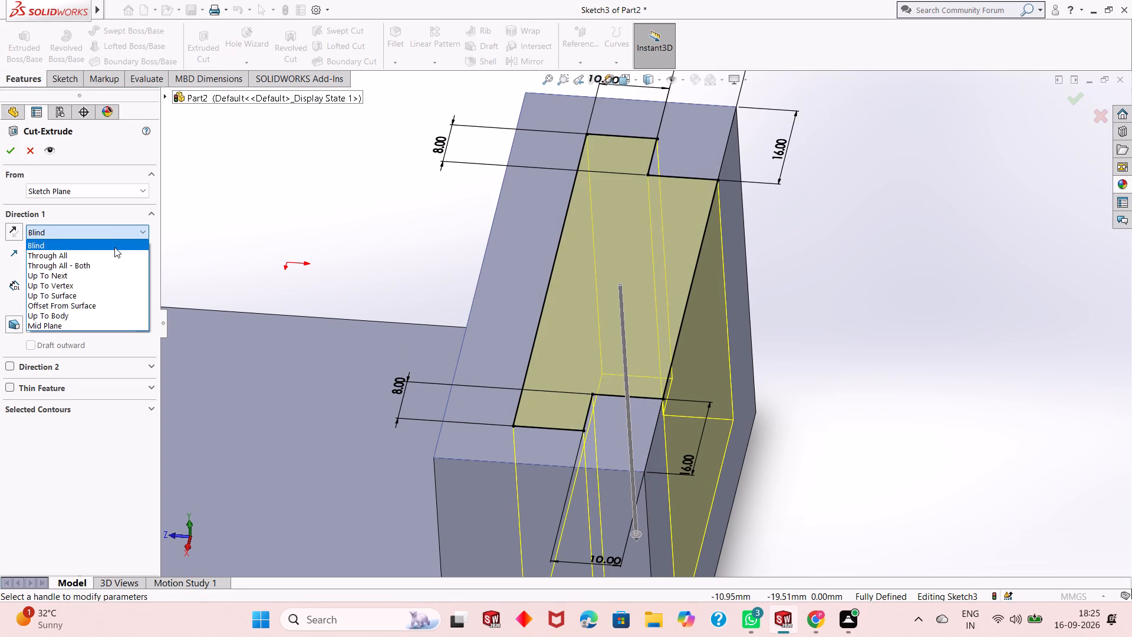
click(114, 253)
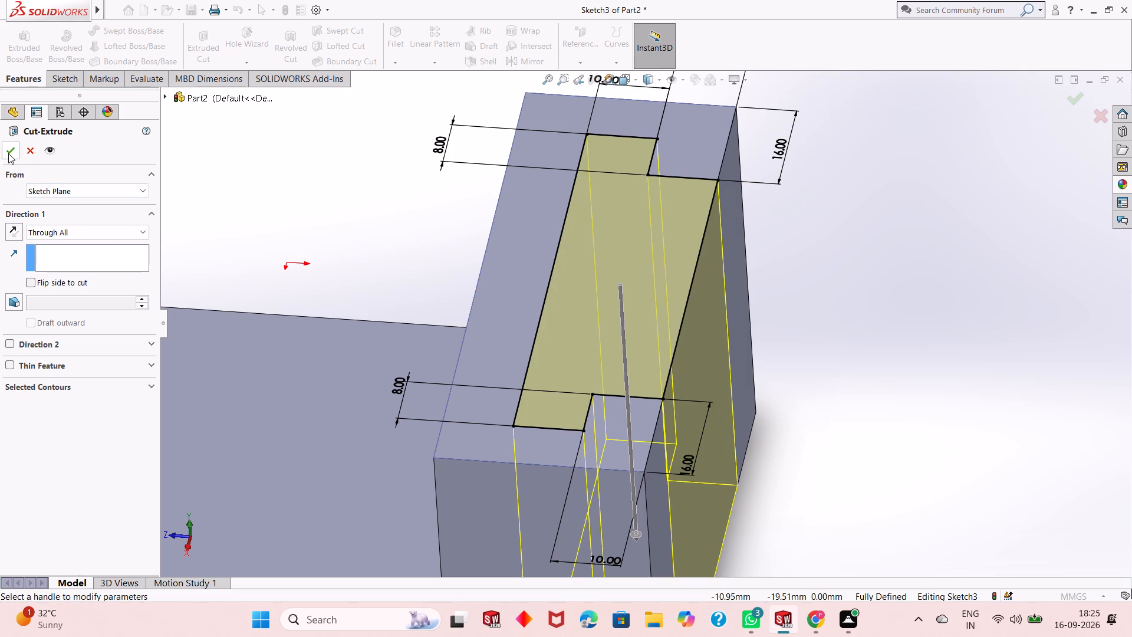
click(8, 153)
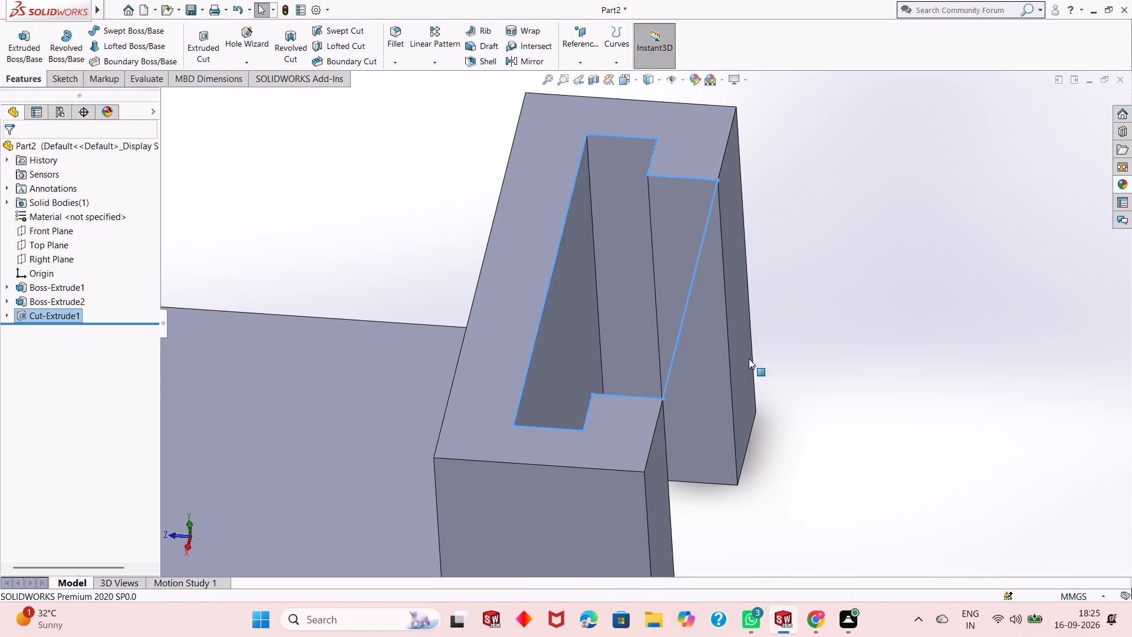
click(821, 336)
Examine the L-shaped part and its T-slot cut from the plate side at several zoom levels.
middle_drag(702, 415, 815, 320)
middle_drag(817, 320, 786, 396)
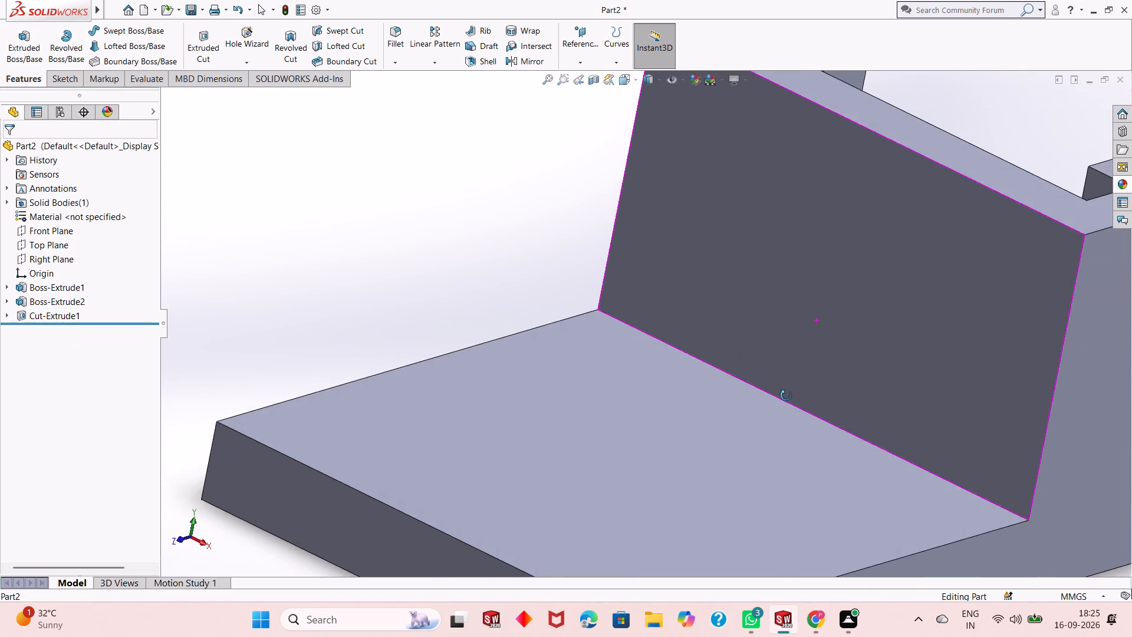
middle_drag(786, 396, 784, 398)
scroll(776, 393, up, 5)
middle_drag(803, 356, 803, 373)
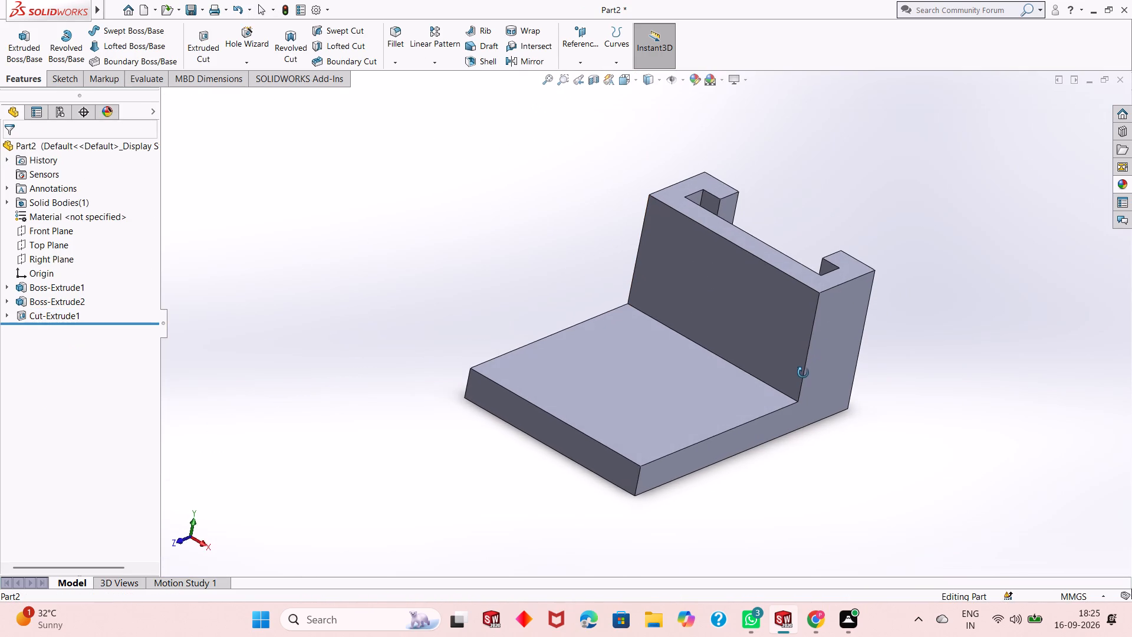
middle_drag(803, 373, 802, 382)
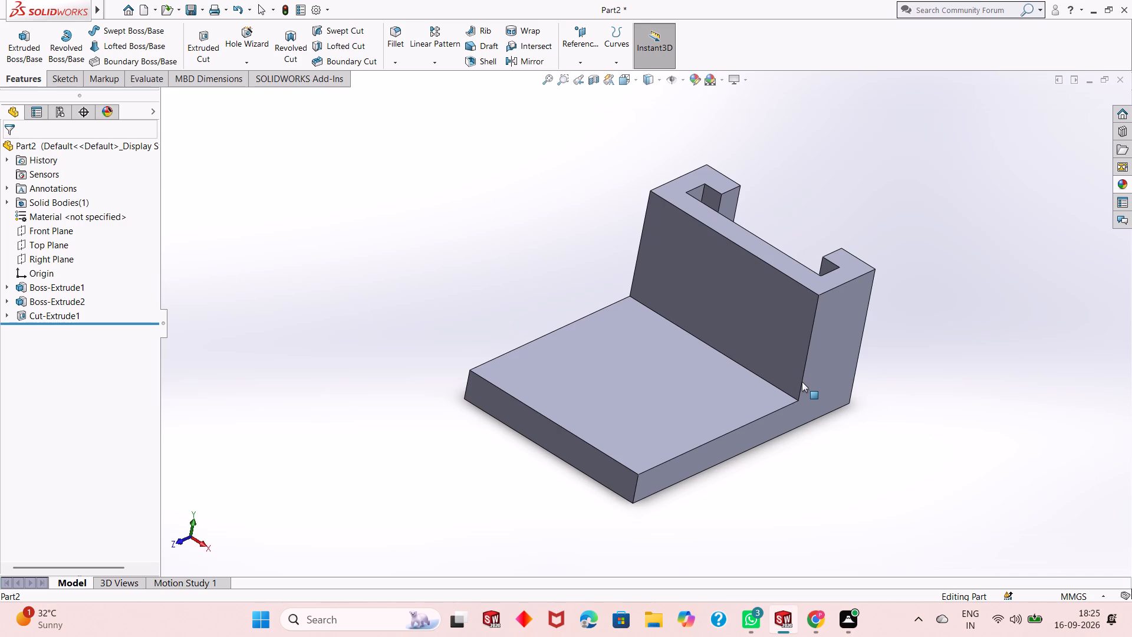
scroll(802, 382, up, 1)
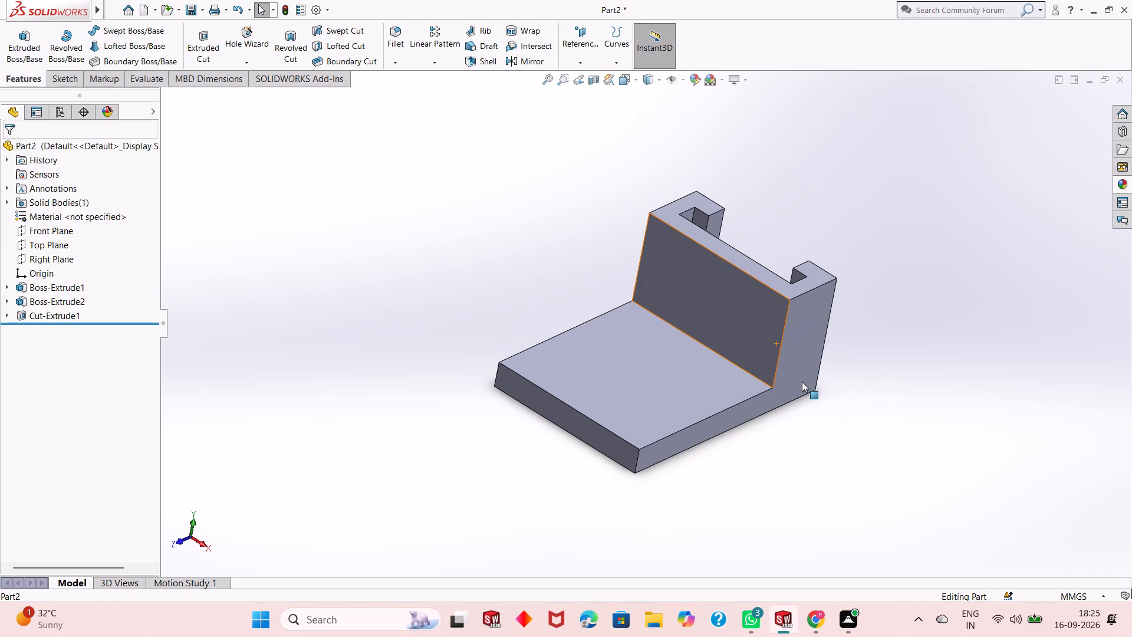
scroll(802, 382, up, 1)
scroll(802, 382, down, 3)
scroll(705, 339, up, 3)
scroll(567, 249, down, 4)
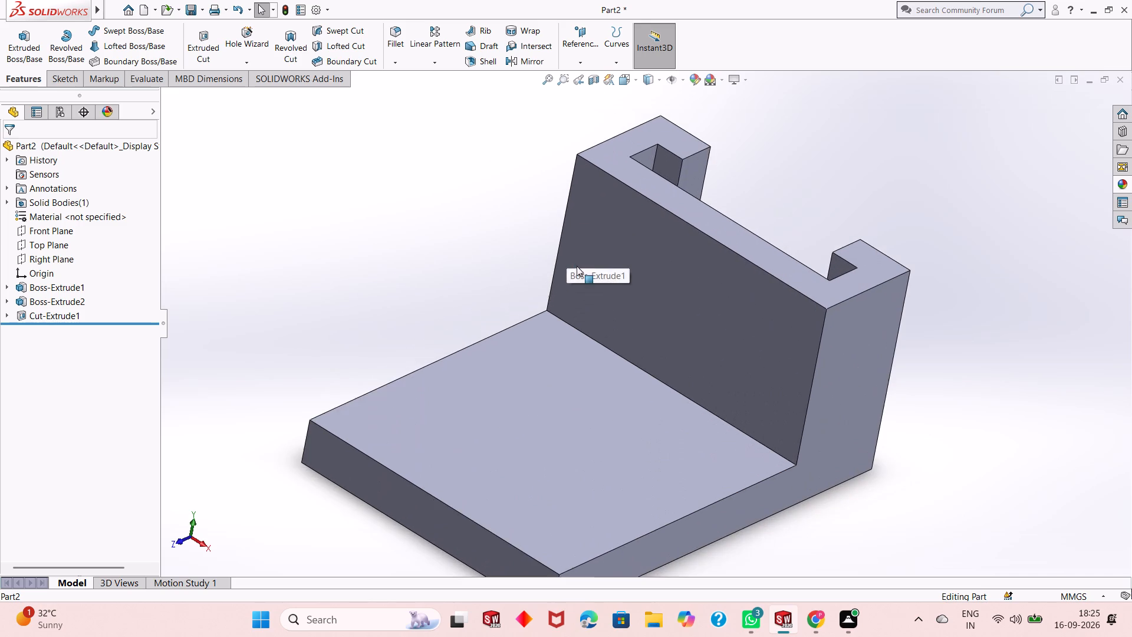
scroll(587, 347, up, 2)
scroll(653, 333, up, 2)
scroll(612, 349, down, 3)
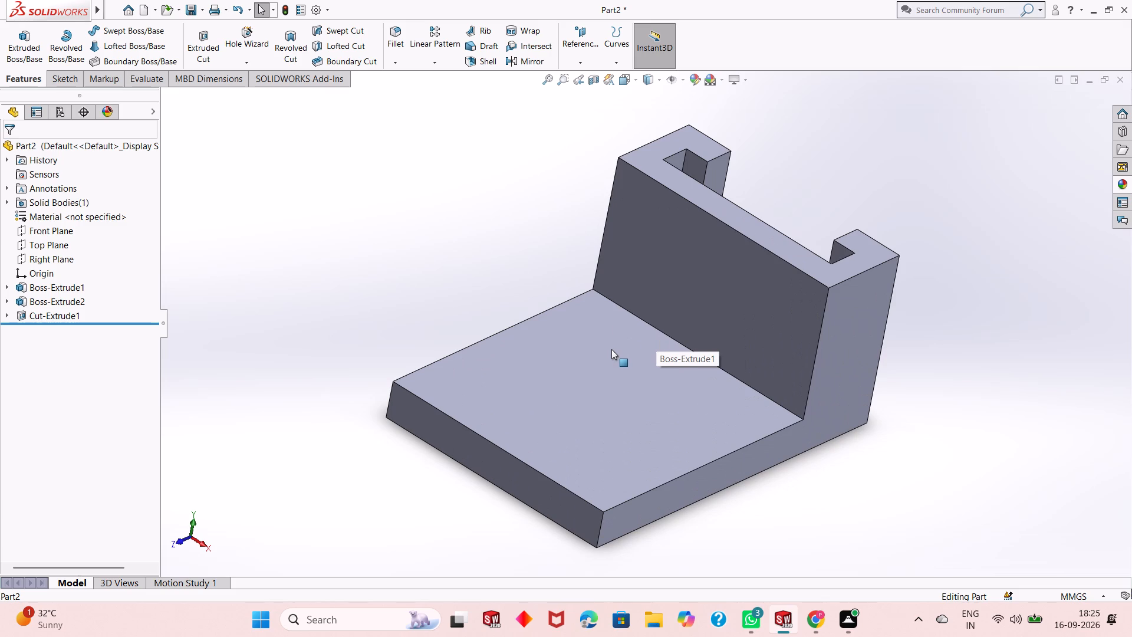
On the base plate's top face, sketch a corner rectangle from the block's edge across the plate's full 80 mm width, about 27 mm deep.
click(645, 379)
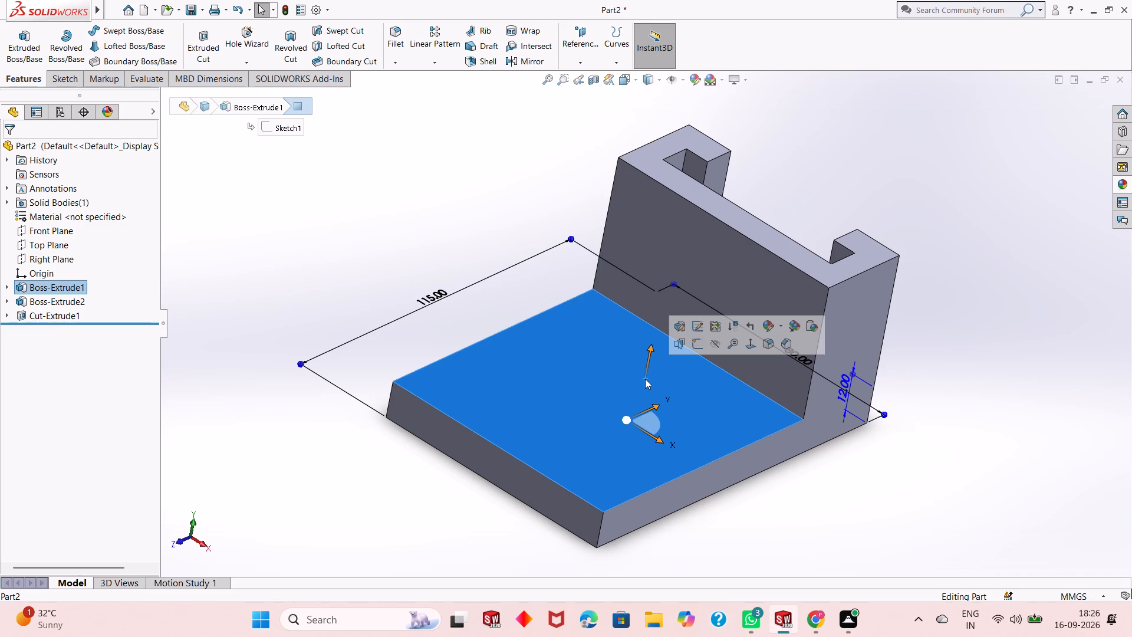
click(697, 342)
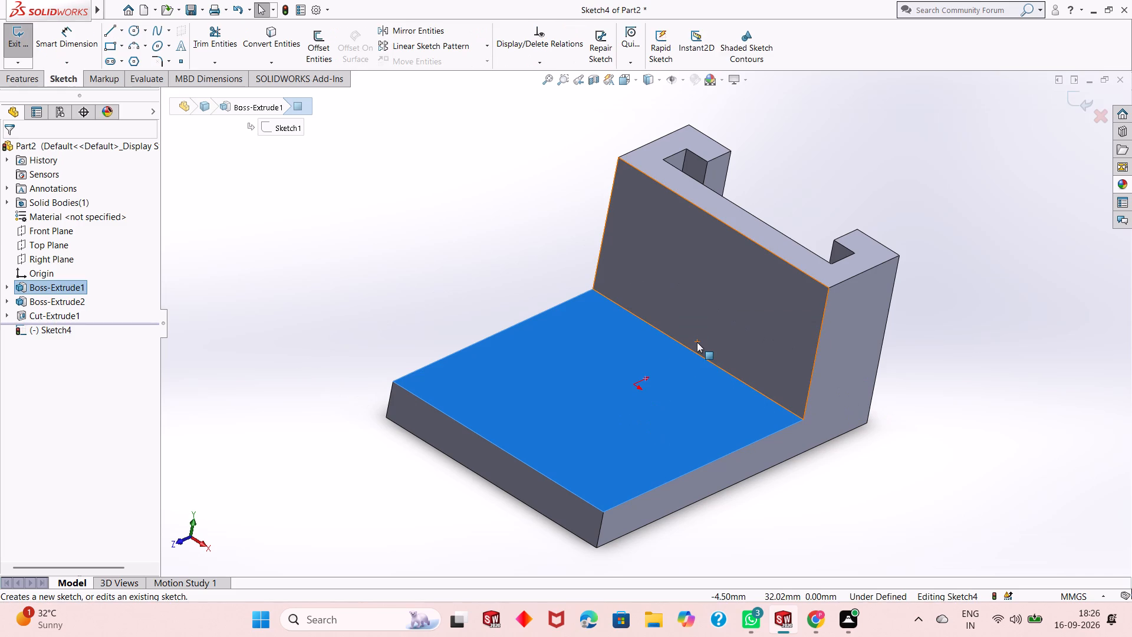
key(ctrl+8)
key(Escape)
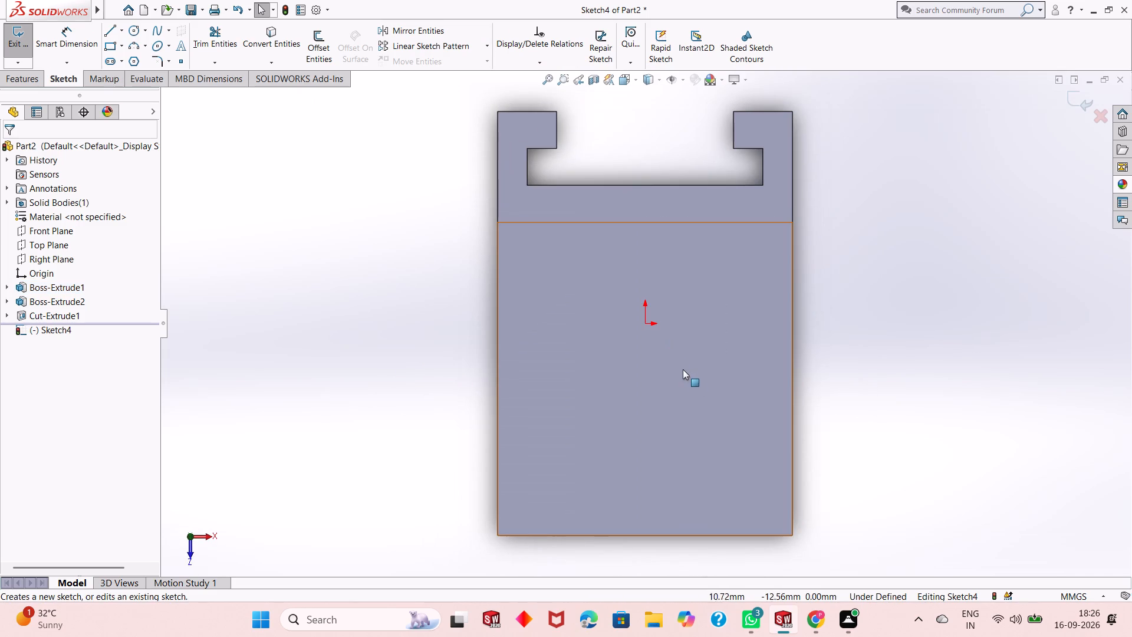
click(108, 47)
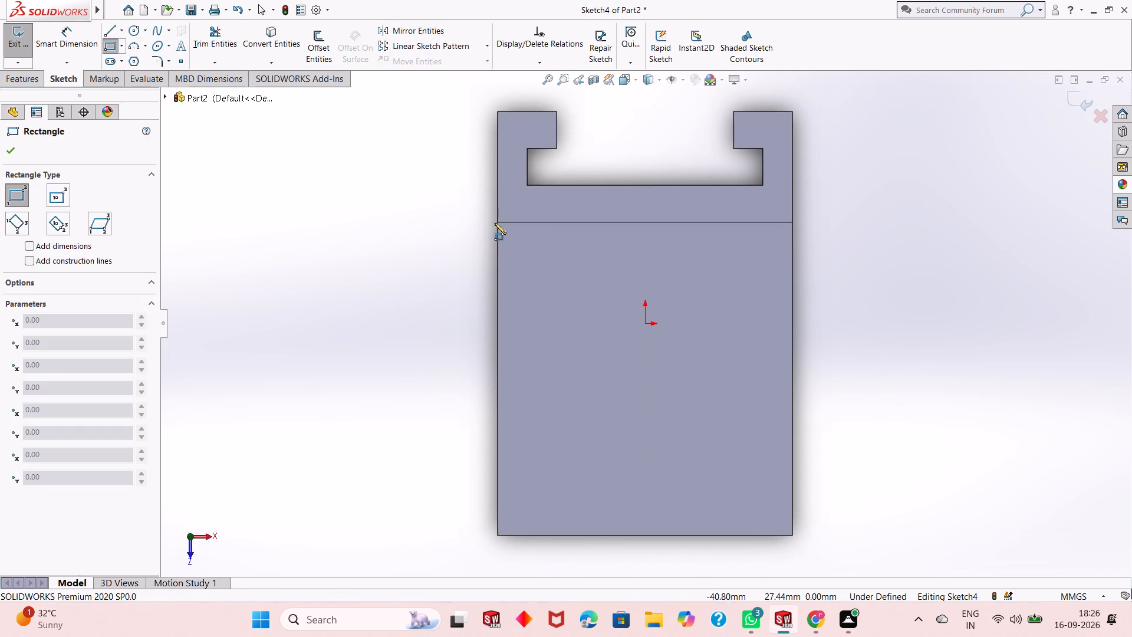
click(498, 223)
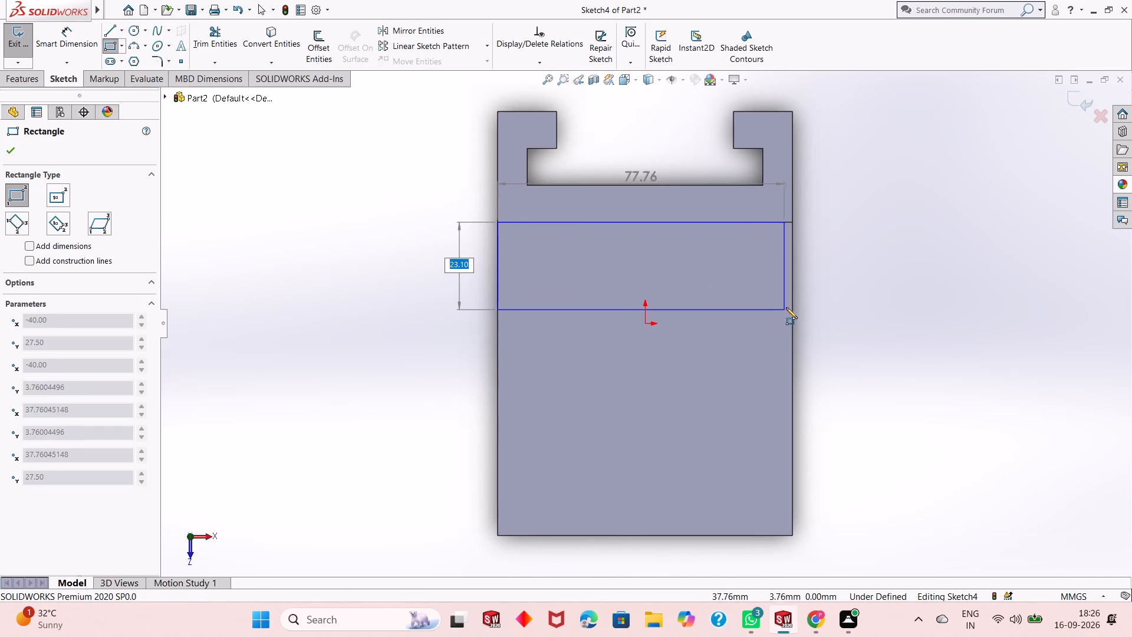
click(791, 321)
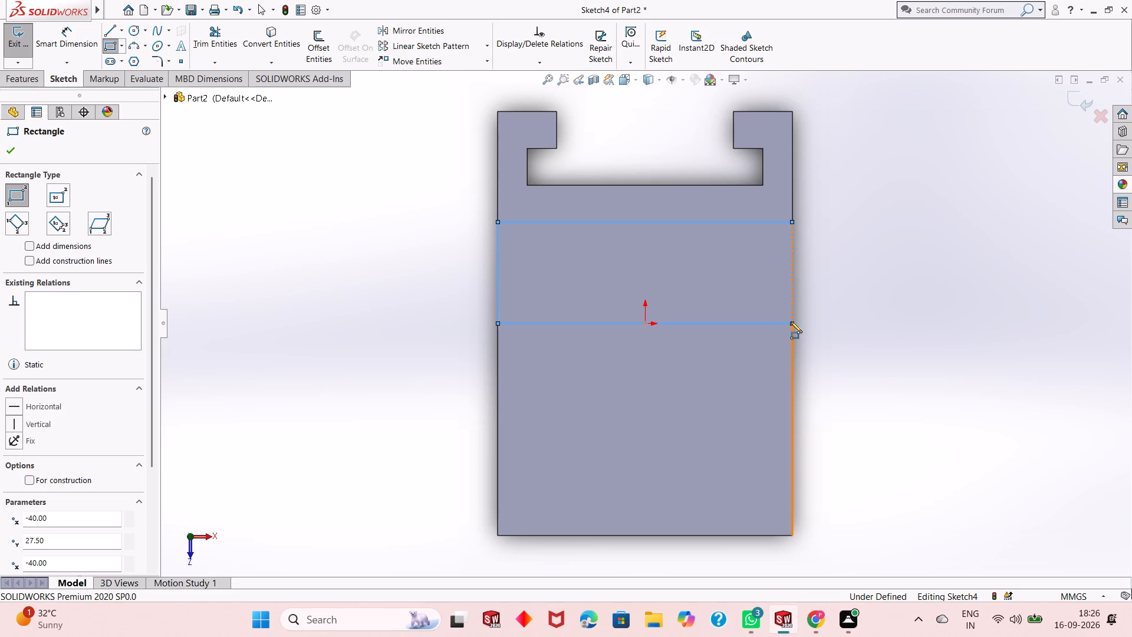
right_click(811, 288)
click(829, 295)
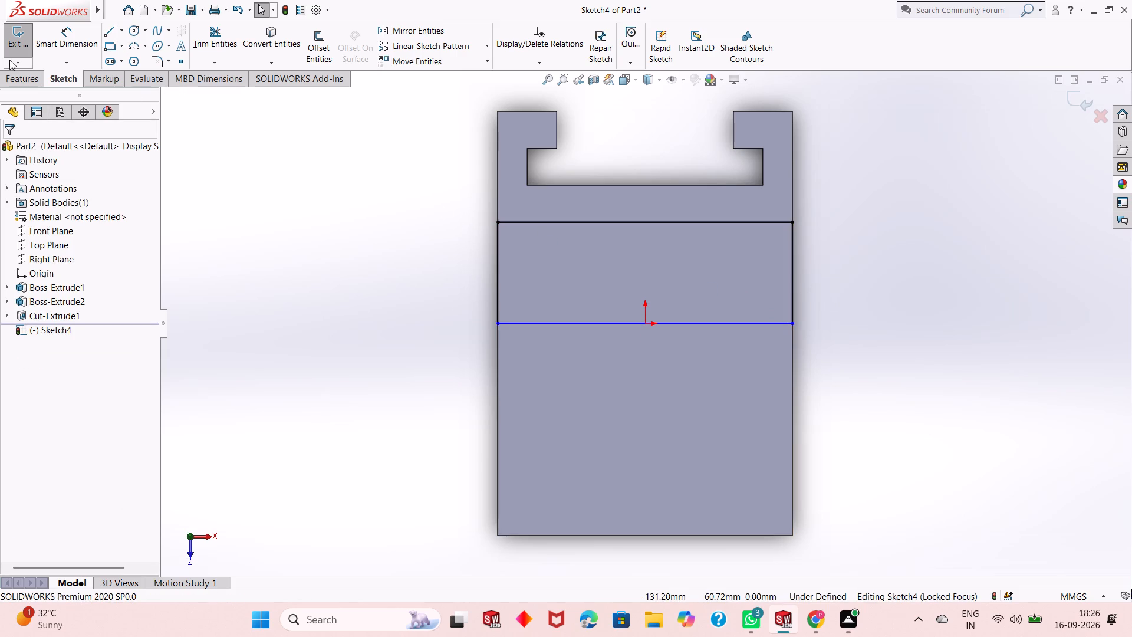
Dimension the depth of the rectangle on the base plate to 28 mm.
click(76, 43)
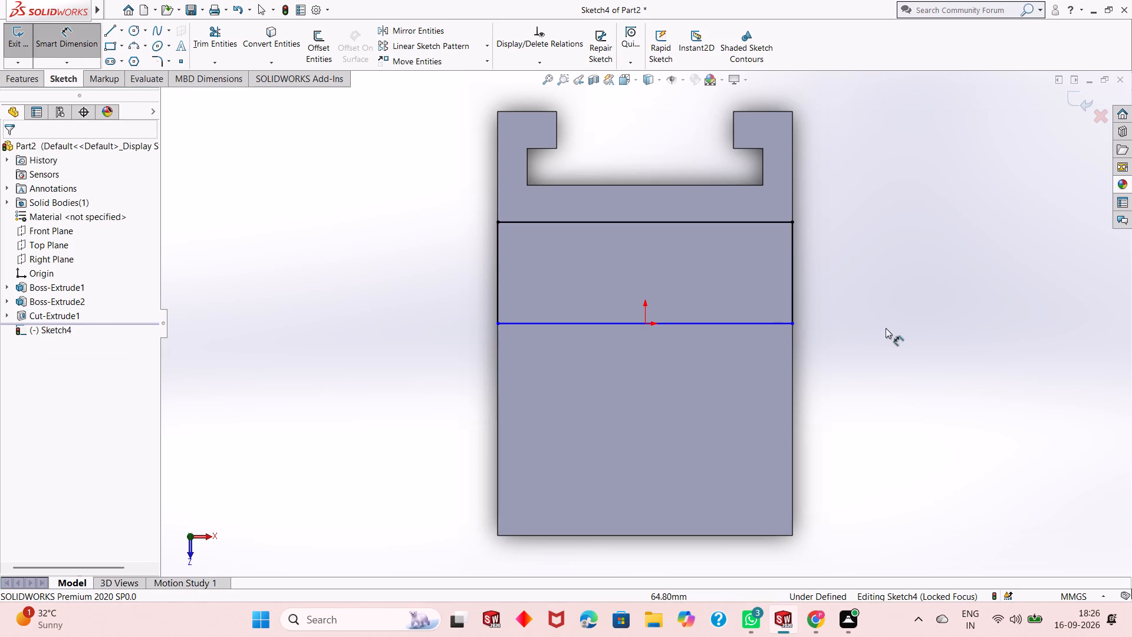
click(792, 269)
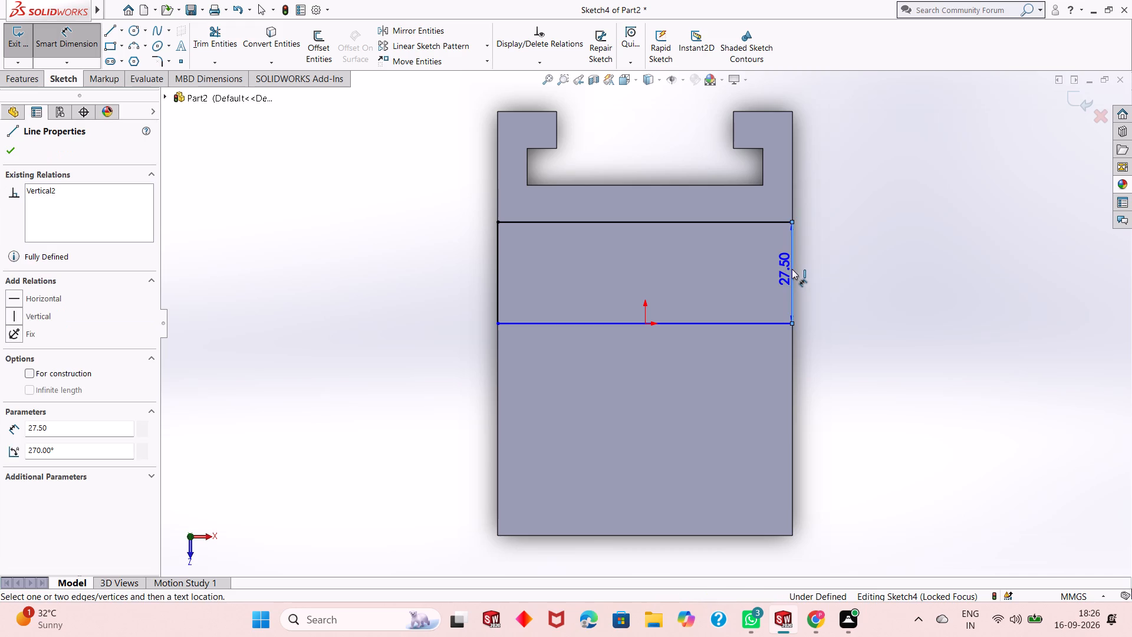
click(890, 274)
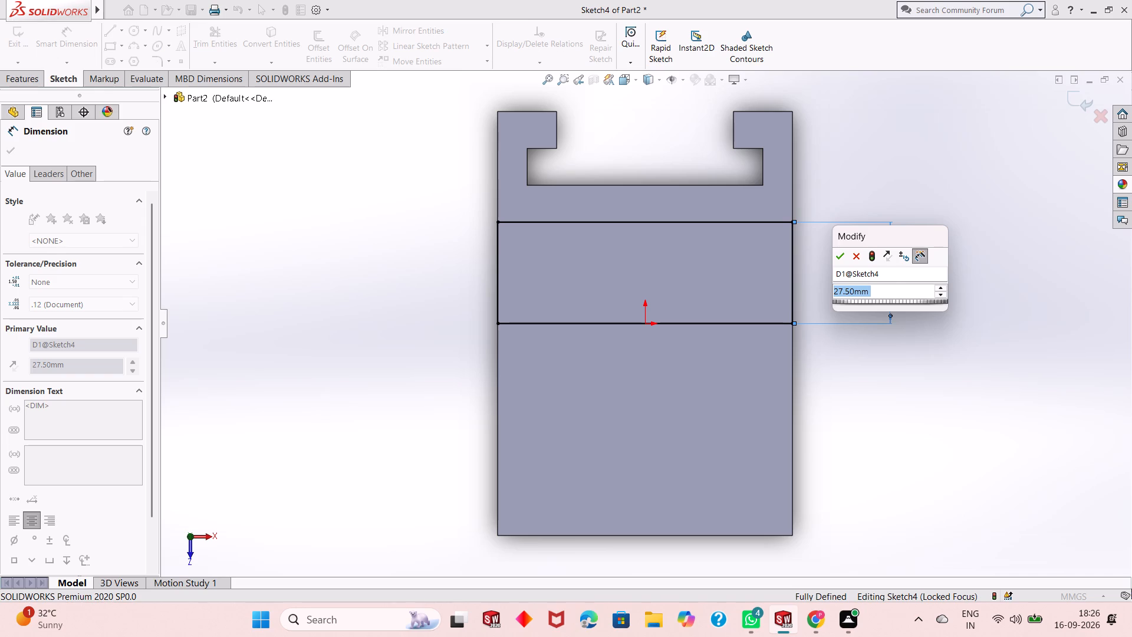
text(28)
key(Return)
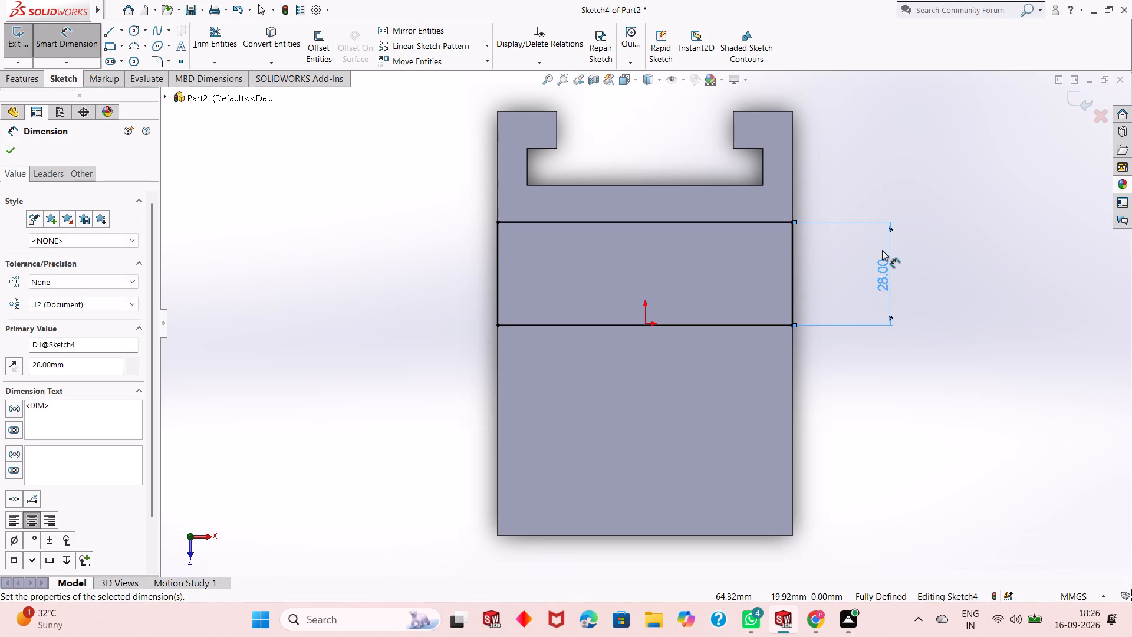
right_click(922, 258)
click(955, 295)
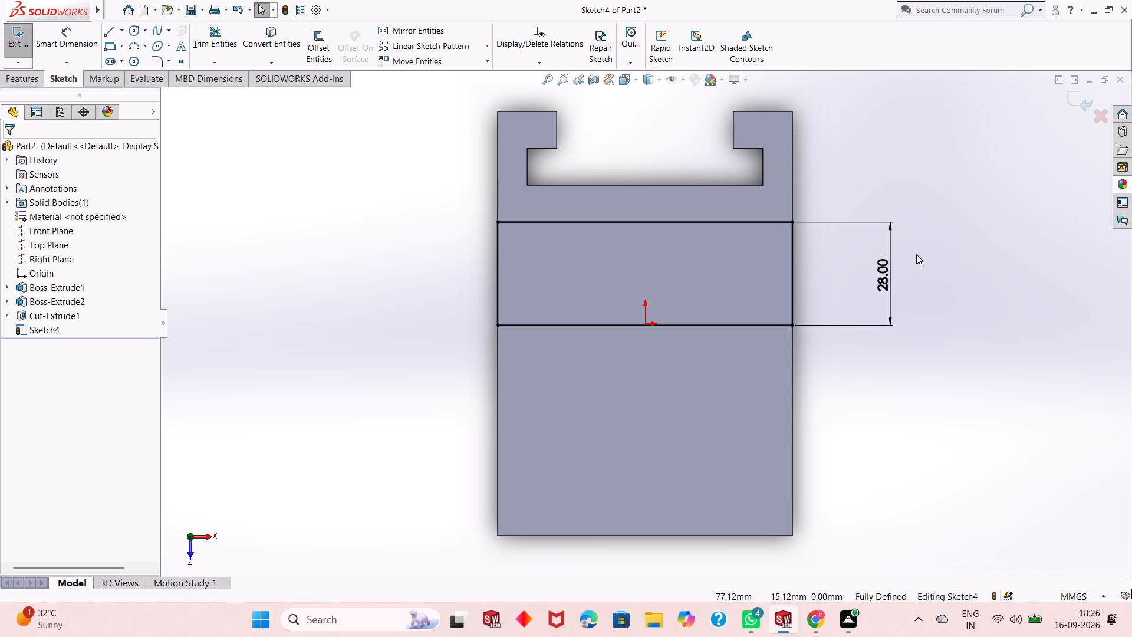
Sketch a circle about 41 mm in diameter on the plate area beyond the rectangle, centred in line with the origin about 29 mm away.
click(133, 28)
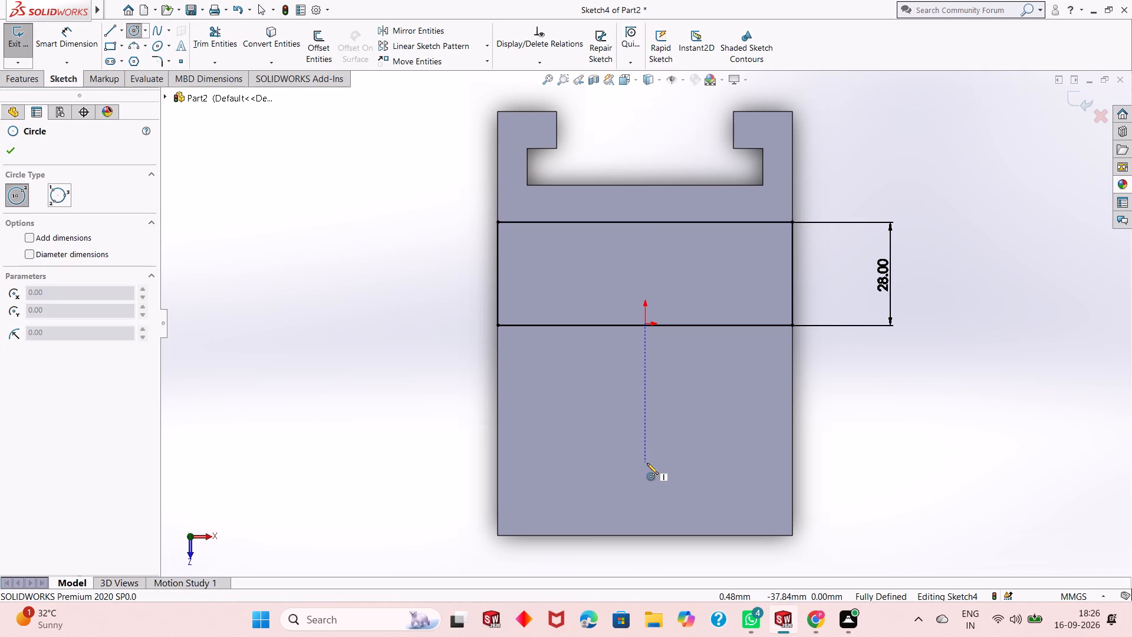
click(643, 430)
click(701, 480)
right_click(702, 481)
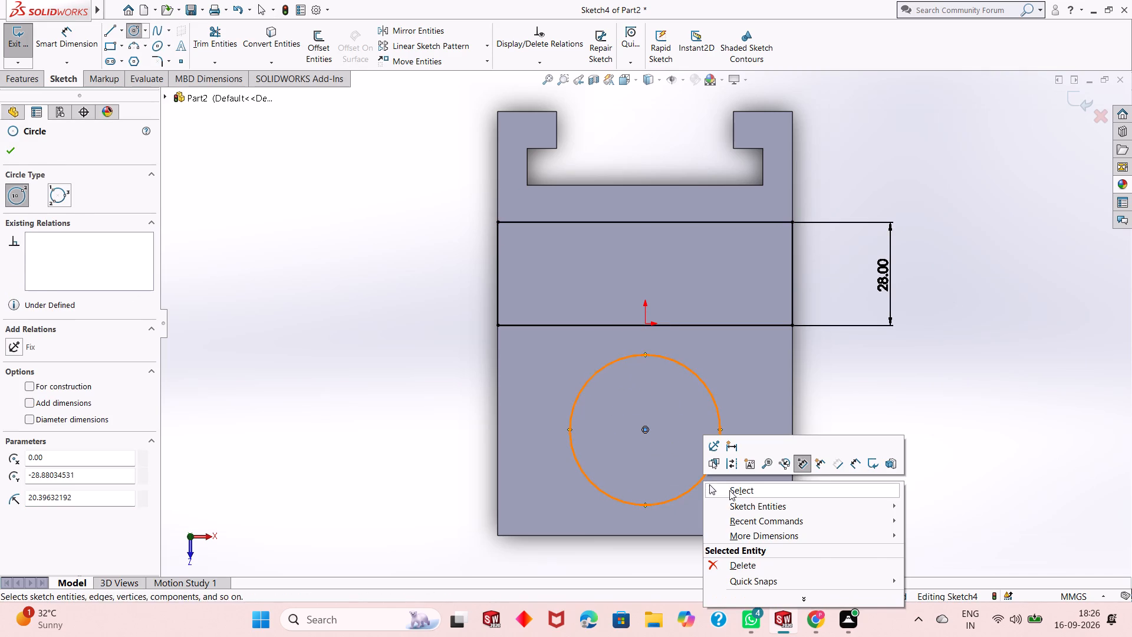
click(729, 490)
Dimension the circle's diameter to 48 mm.
scroll(713, 436, up, 4)
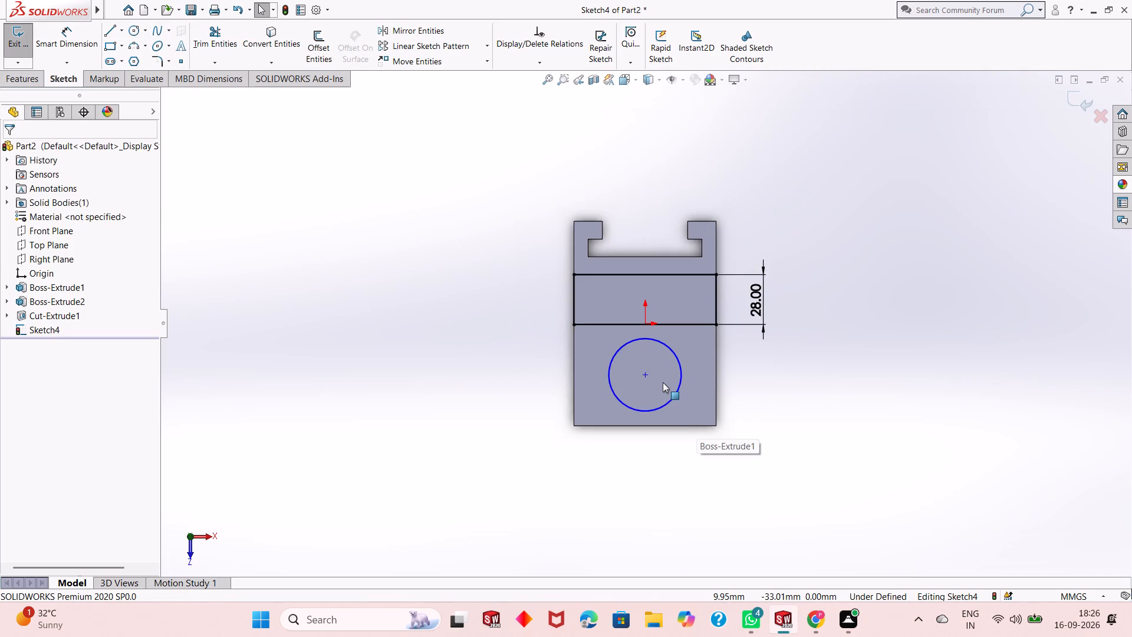
scroll(663, 382, down, 3)
scroll(663, 382, up, 3)
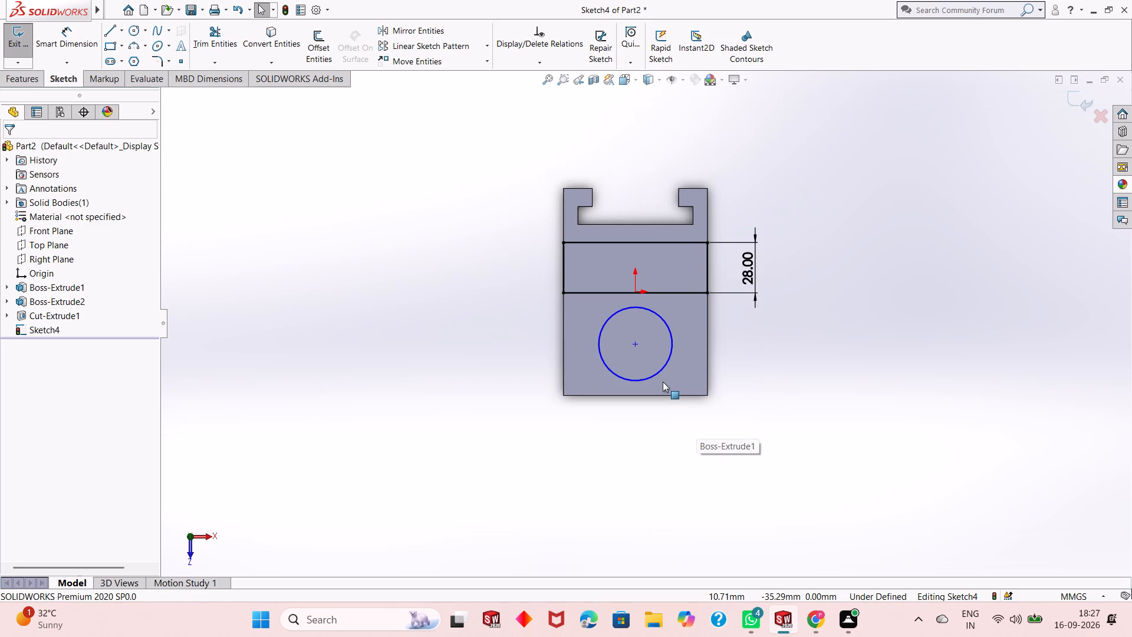
scroll(657, 307, down, 2)
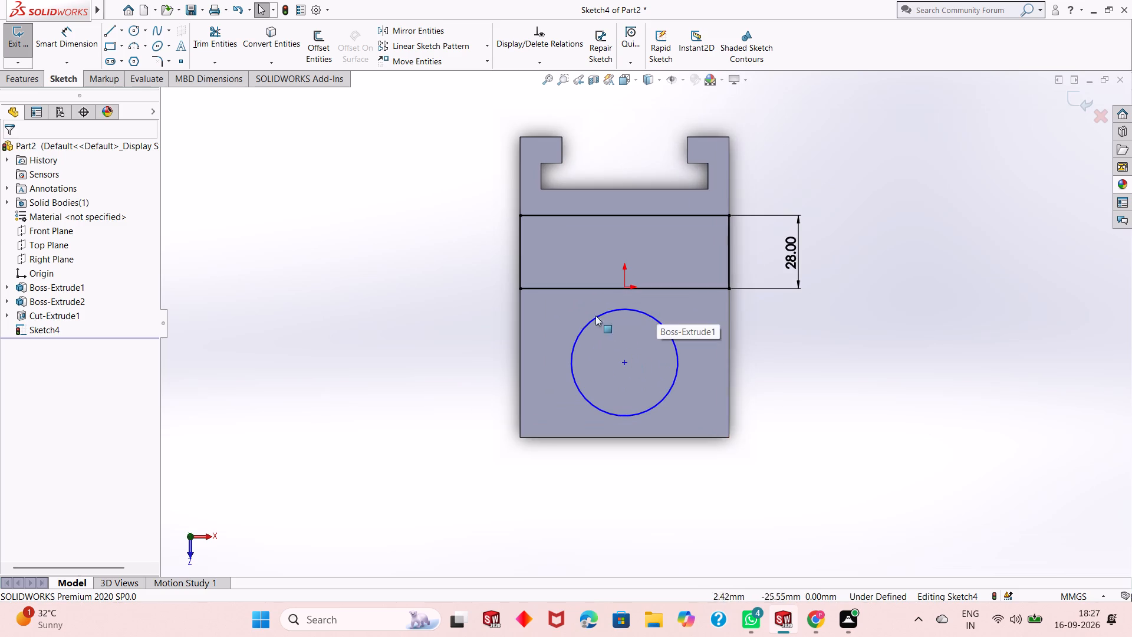
click(27, 81)
click(67, 75)
click(62, 44)
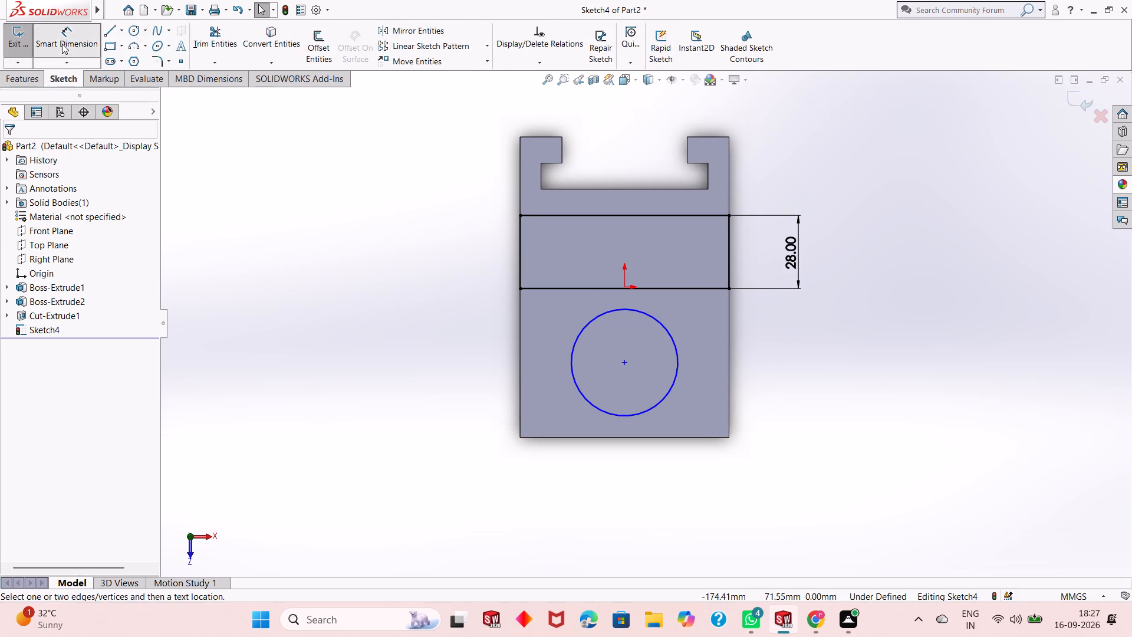
click(574, 388)
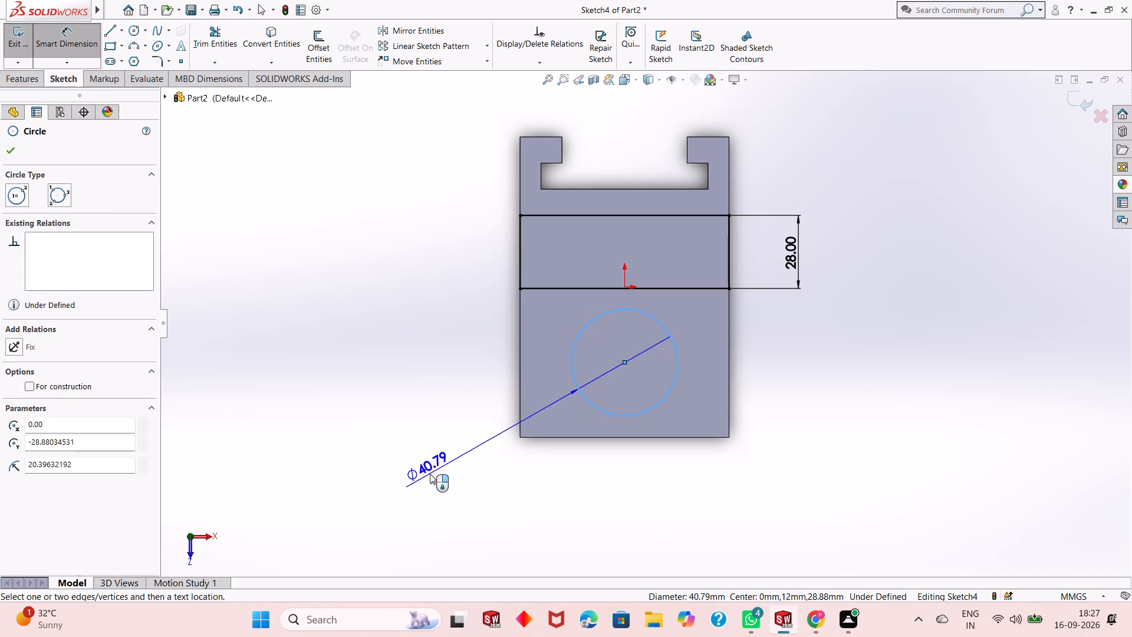
click(430, 474)
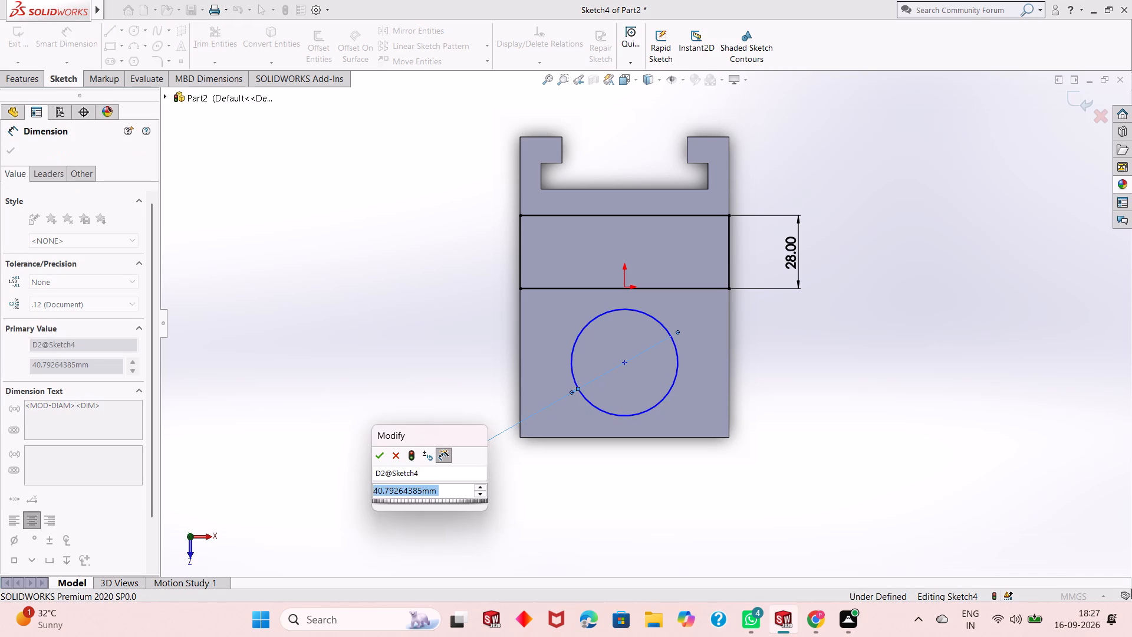
text(48)
key(Return)
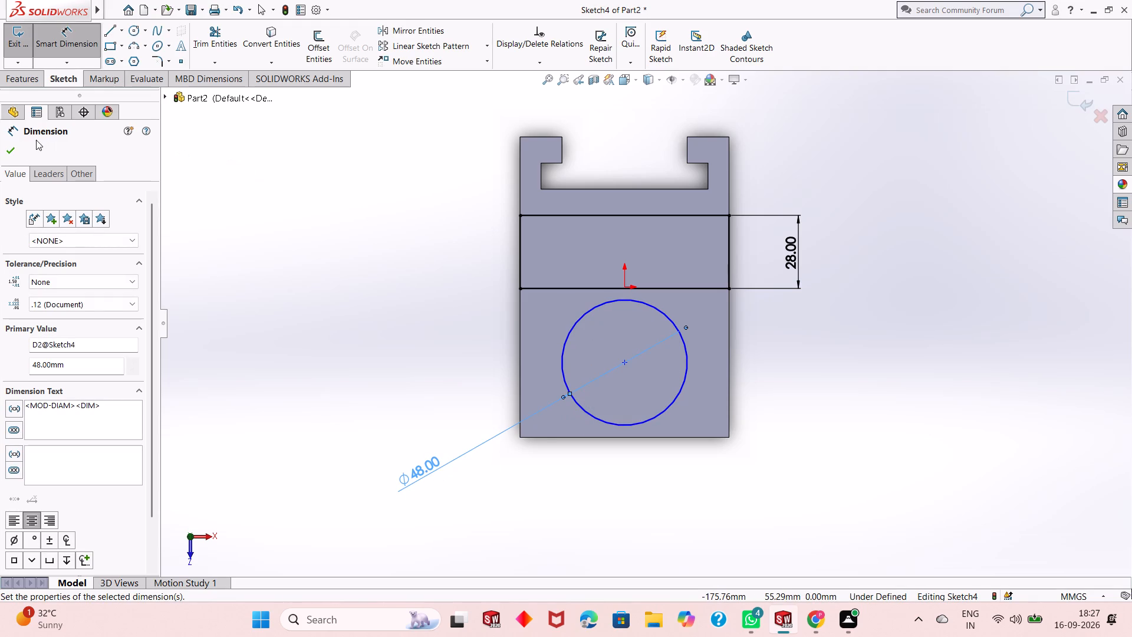
click(14, 145)
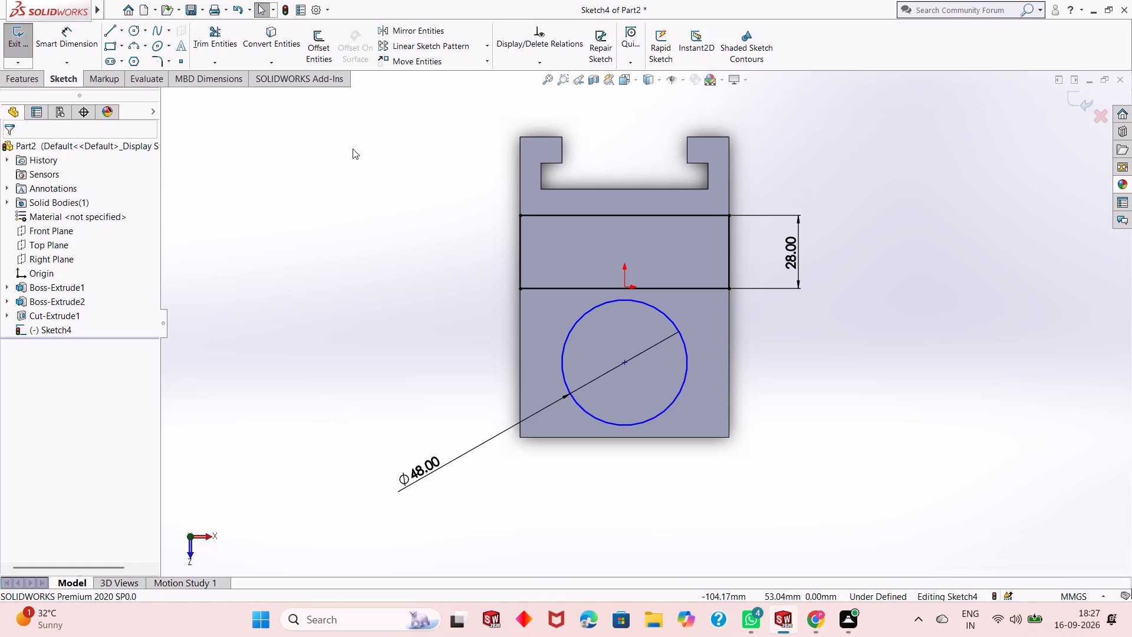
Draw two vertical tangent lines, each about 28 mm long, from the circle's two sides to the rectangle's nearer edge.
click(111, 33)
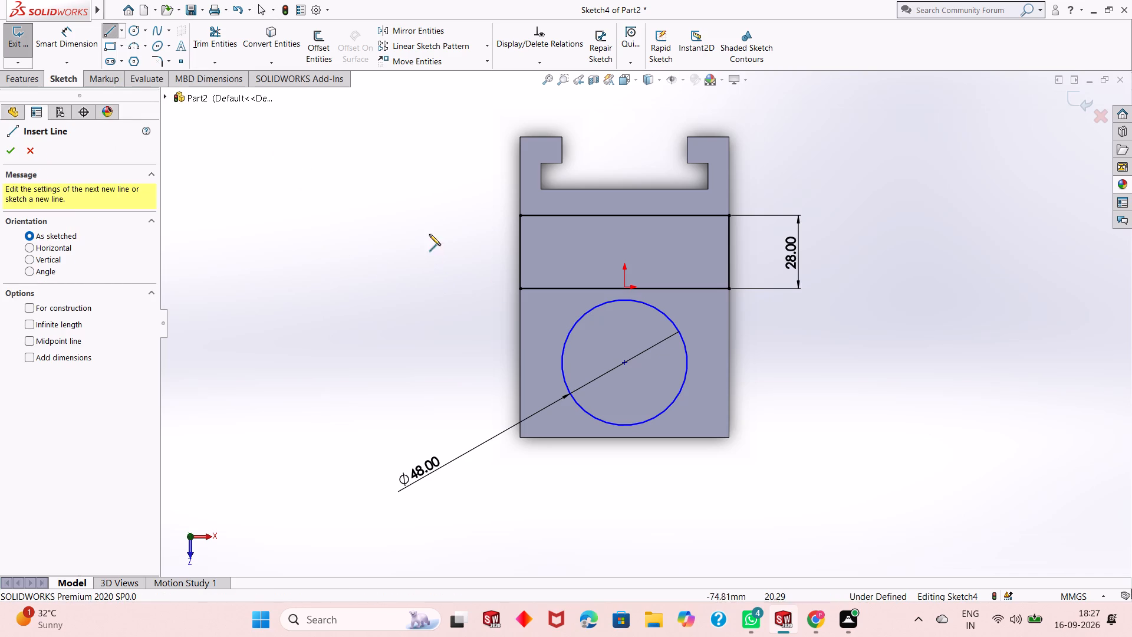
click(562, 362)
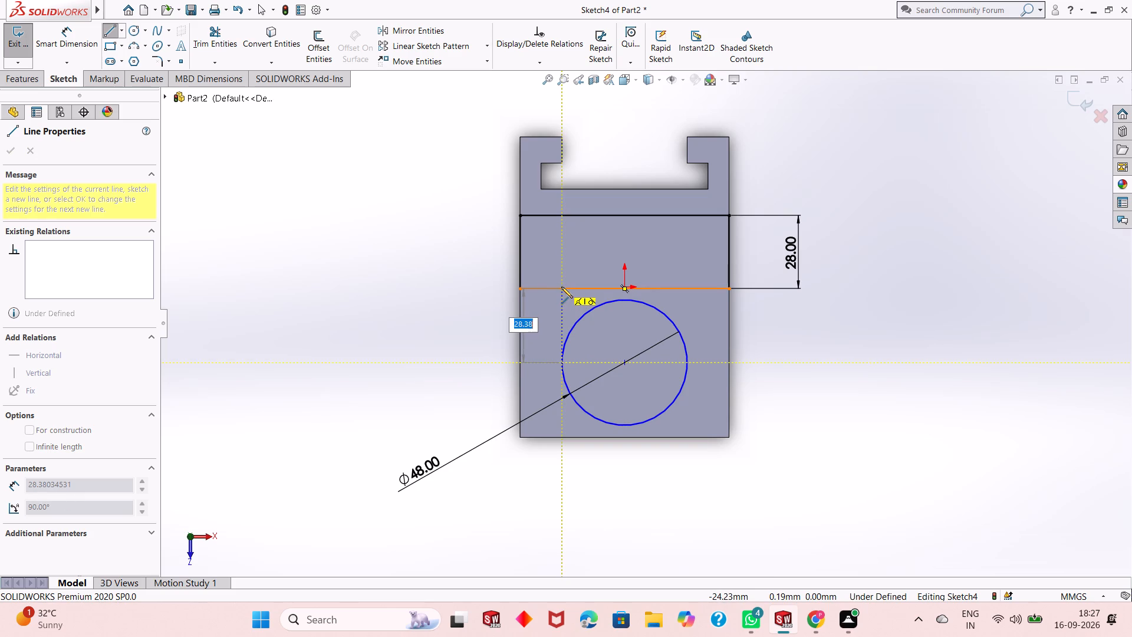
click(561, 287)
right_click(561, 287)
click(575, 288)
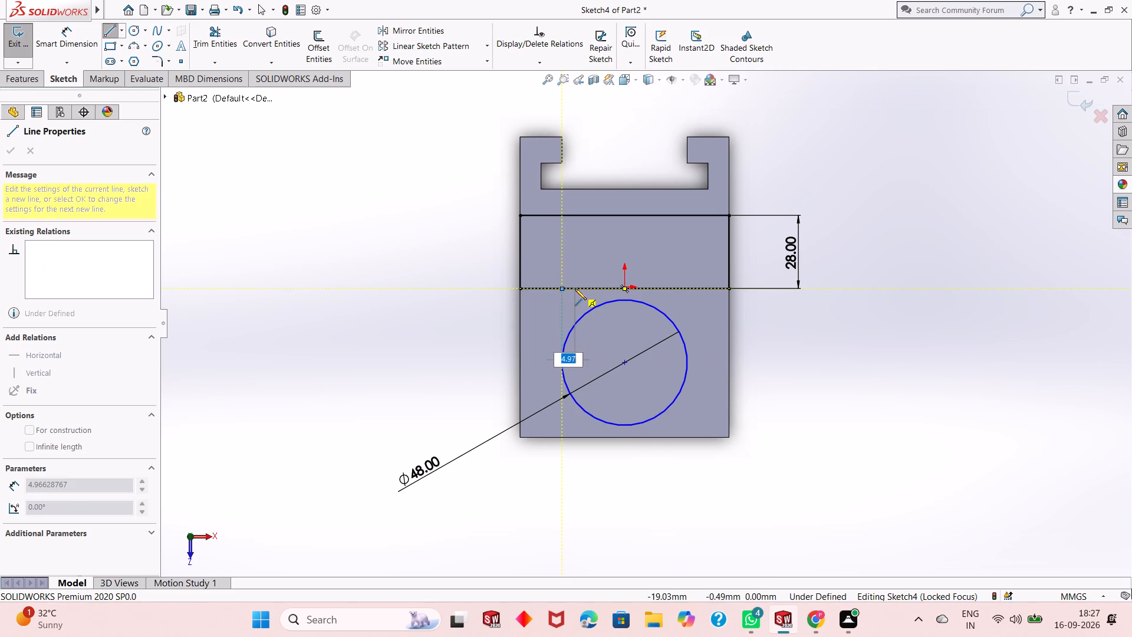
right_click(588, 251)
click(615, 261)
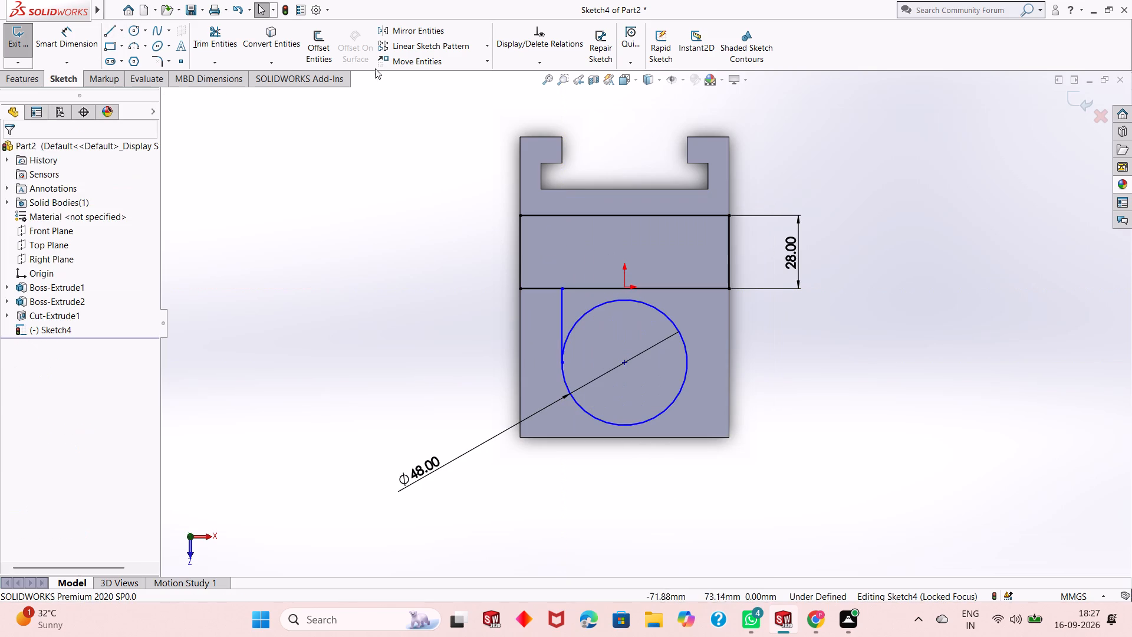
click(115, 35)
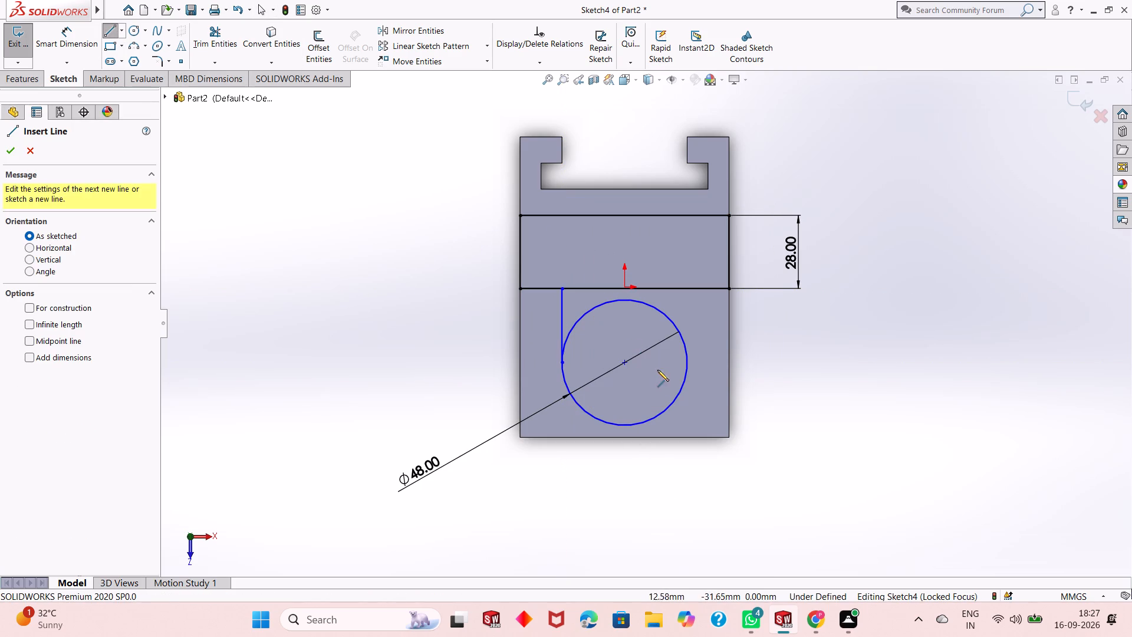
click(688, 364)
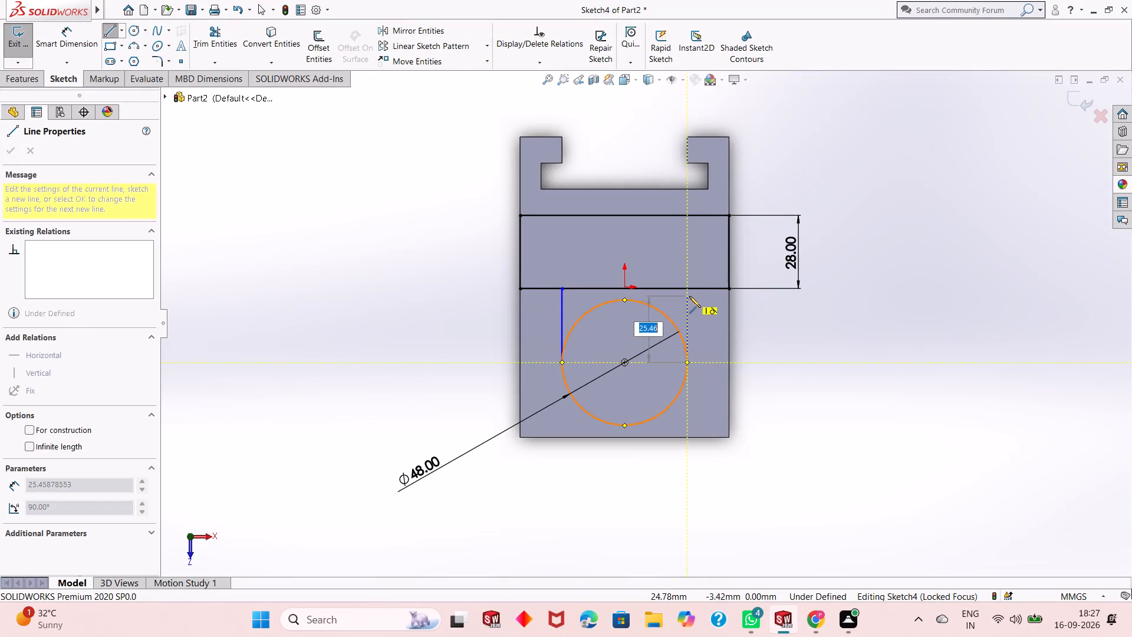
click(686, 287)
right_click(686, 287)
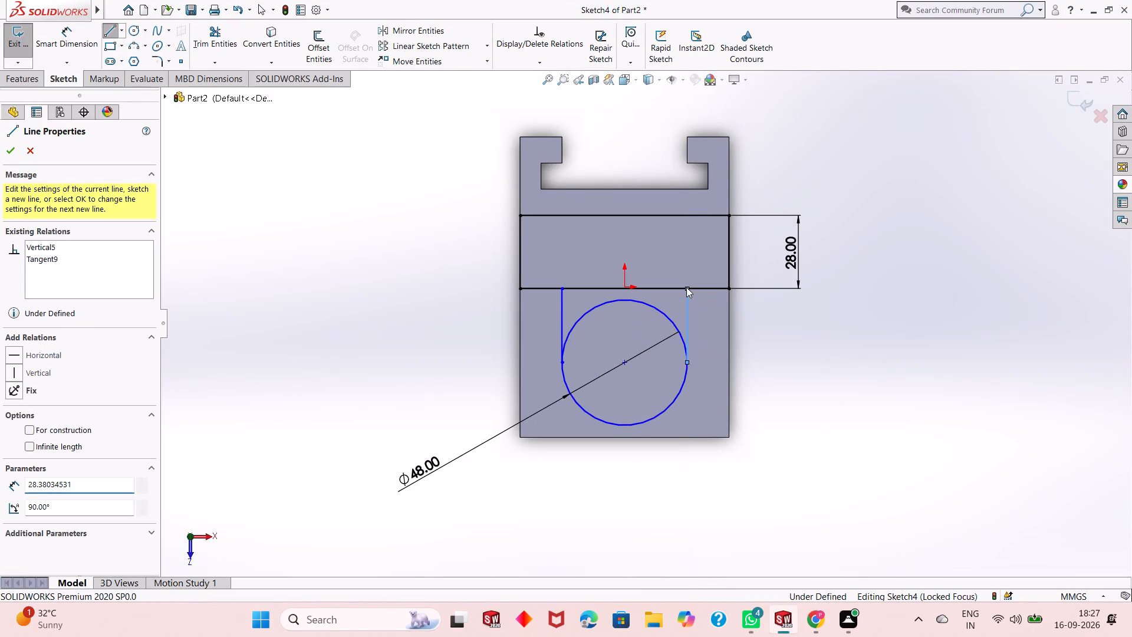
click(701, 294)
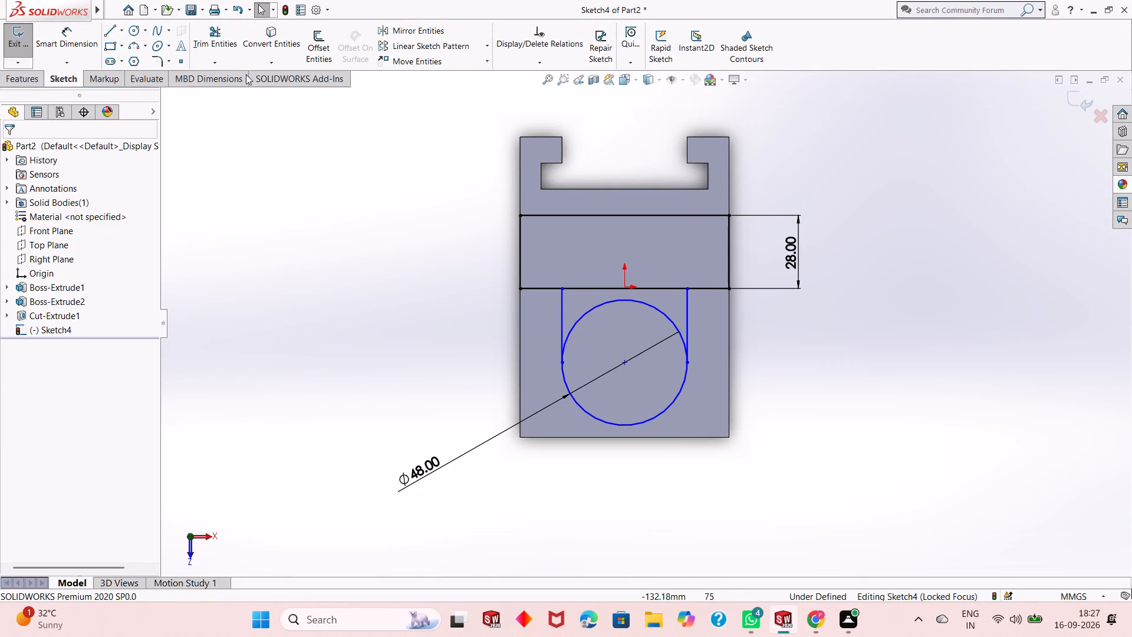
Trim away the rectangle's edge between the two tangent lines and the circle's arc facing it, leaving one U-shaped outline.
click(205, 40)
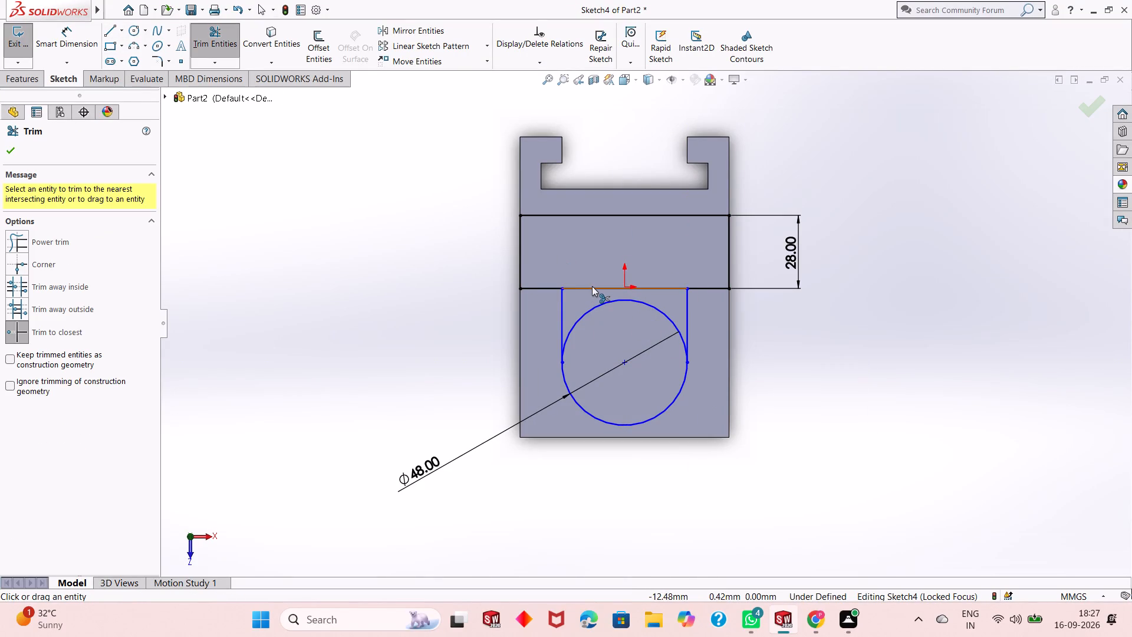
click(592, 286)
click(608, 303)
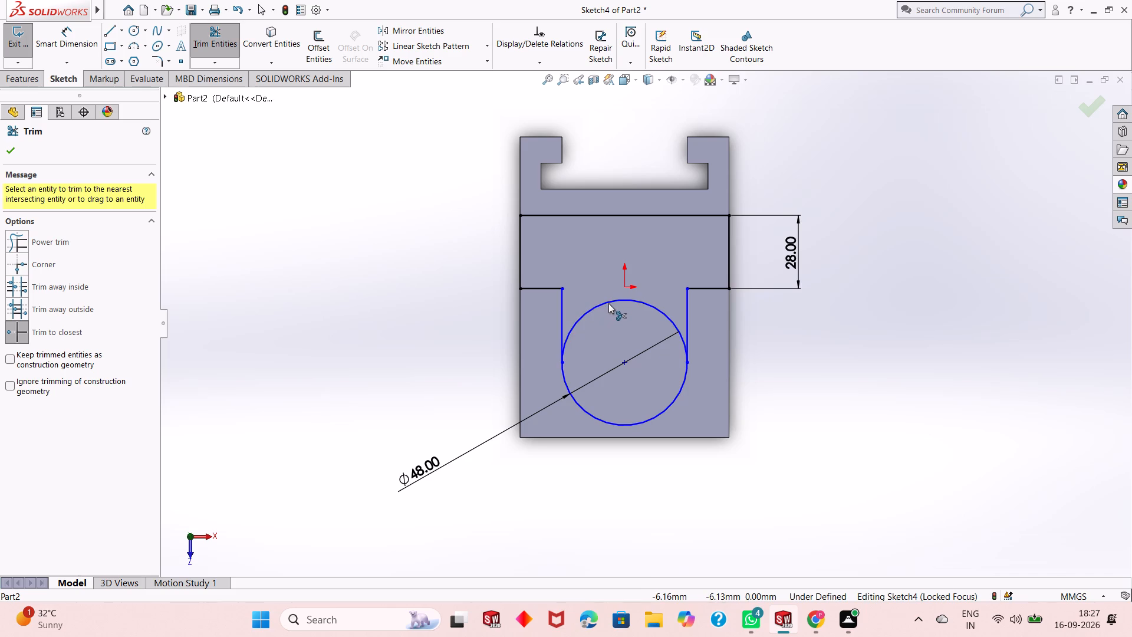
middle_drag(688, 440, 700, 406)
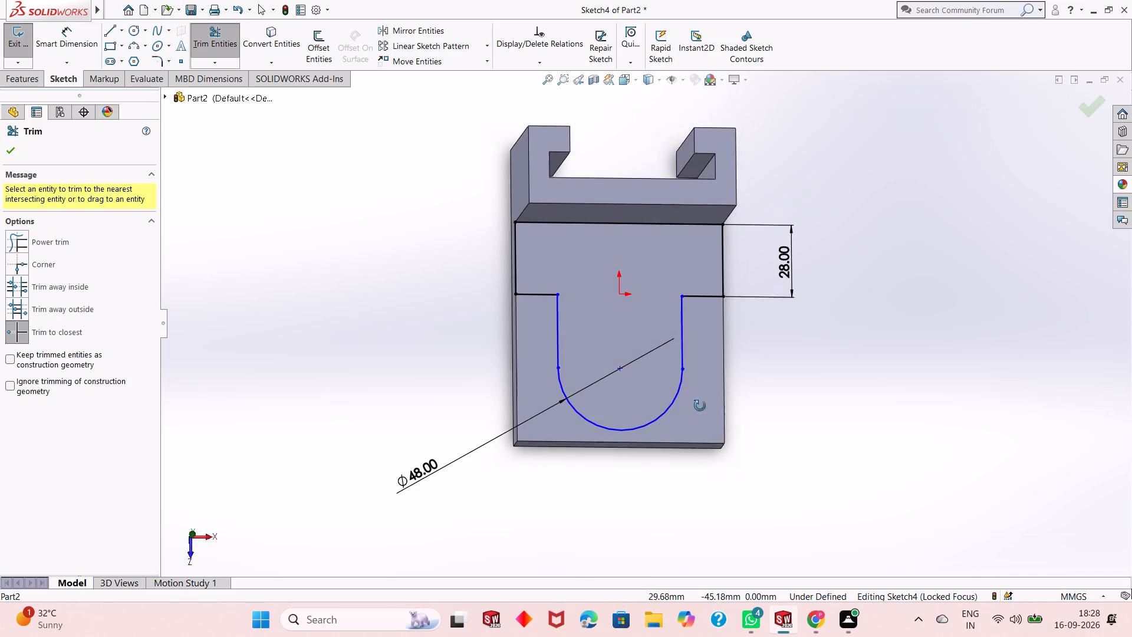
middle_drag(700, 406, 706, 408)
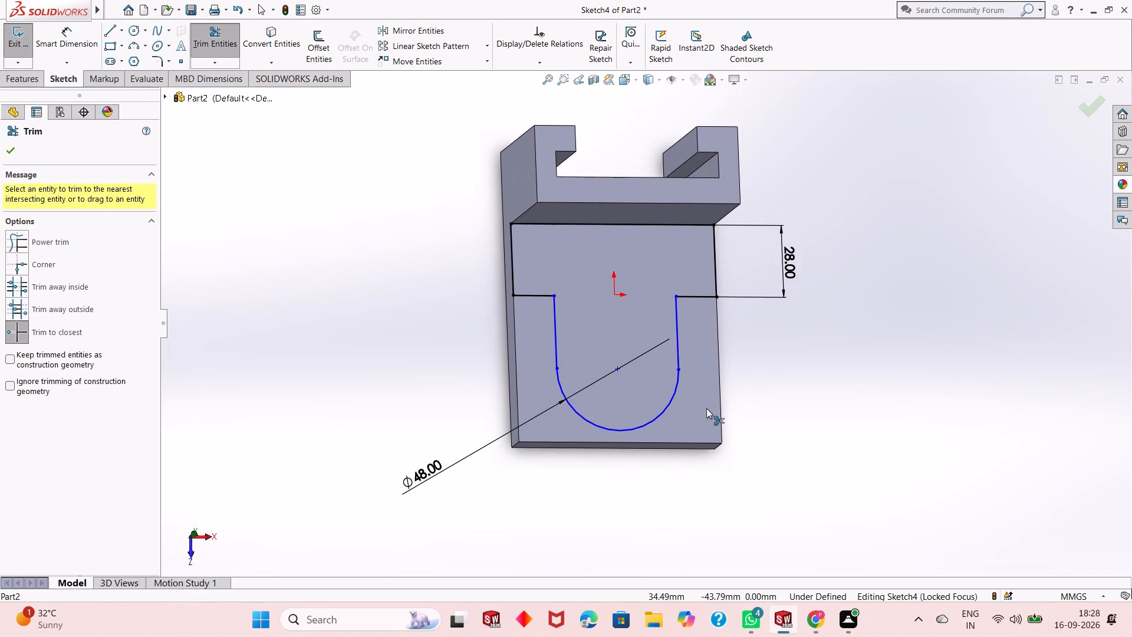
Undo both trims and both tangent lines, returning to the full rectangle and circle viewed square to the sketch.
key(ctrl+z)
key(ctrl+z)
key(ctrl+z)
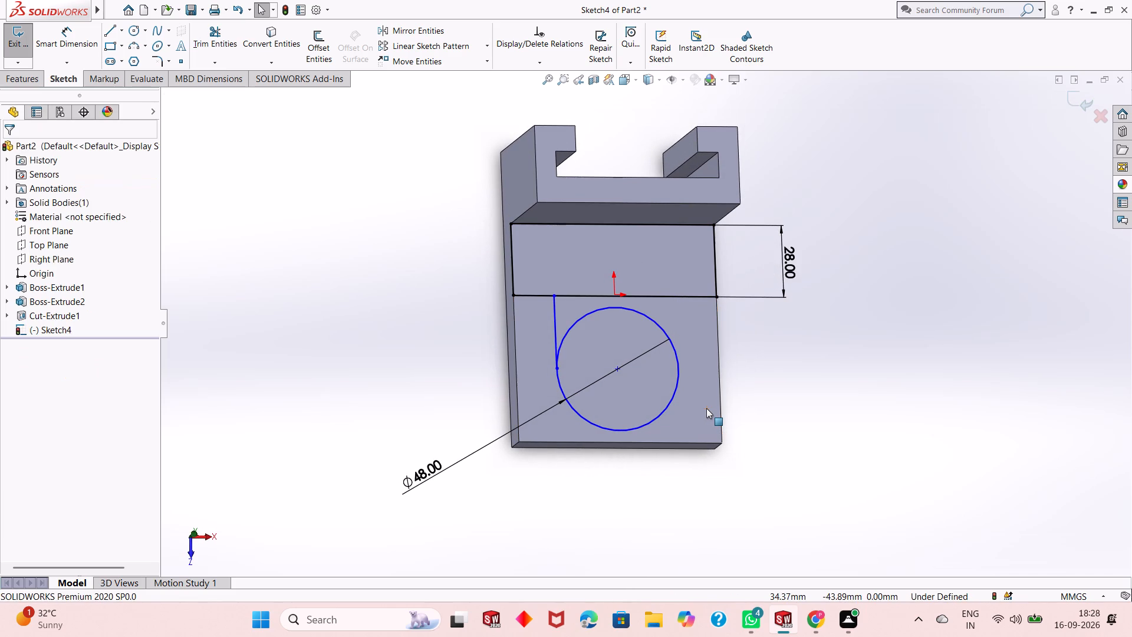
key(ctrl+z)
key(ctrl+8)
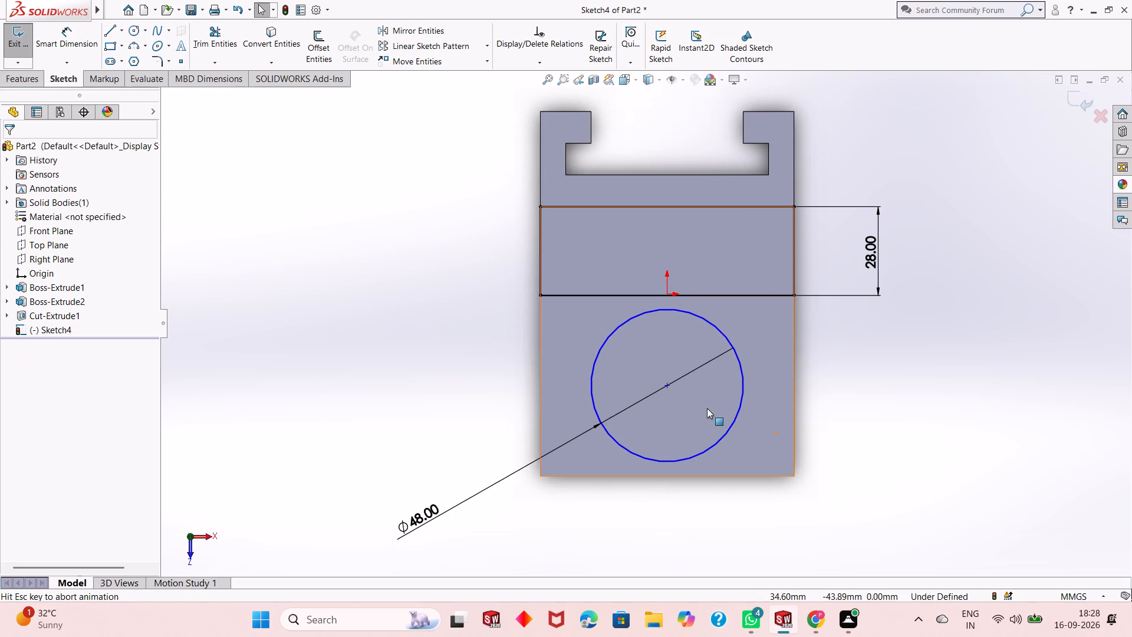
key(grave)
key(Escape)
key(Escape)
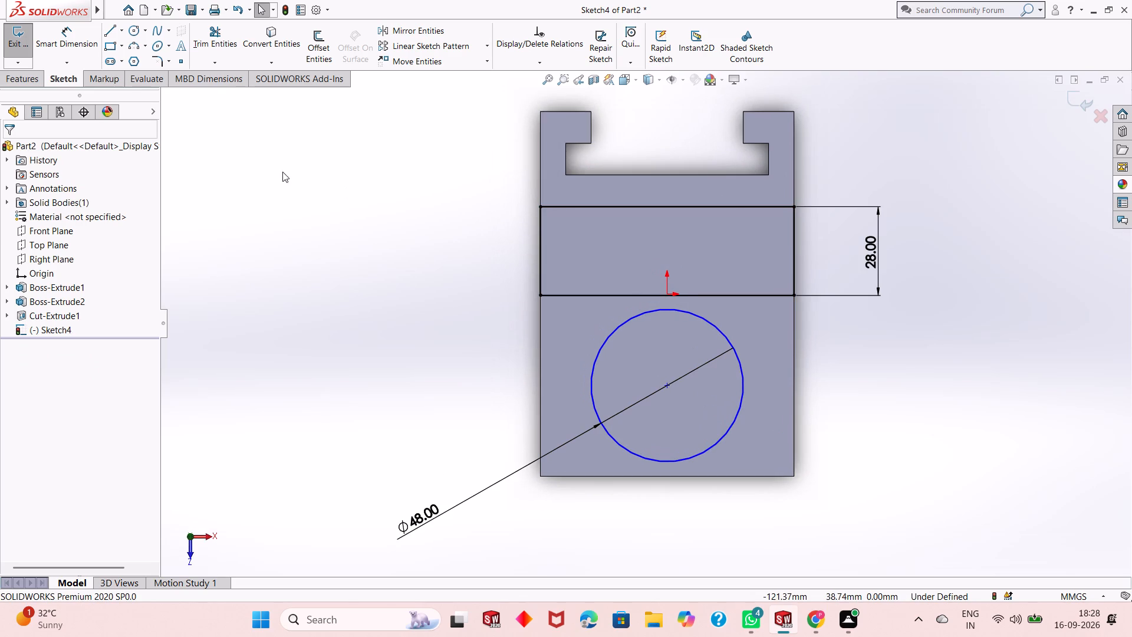
Dimension the vertical distance between the circle's centre and the origin to 28 mm.
click(84, 41)
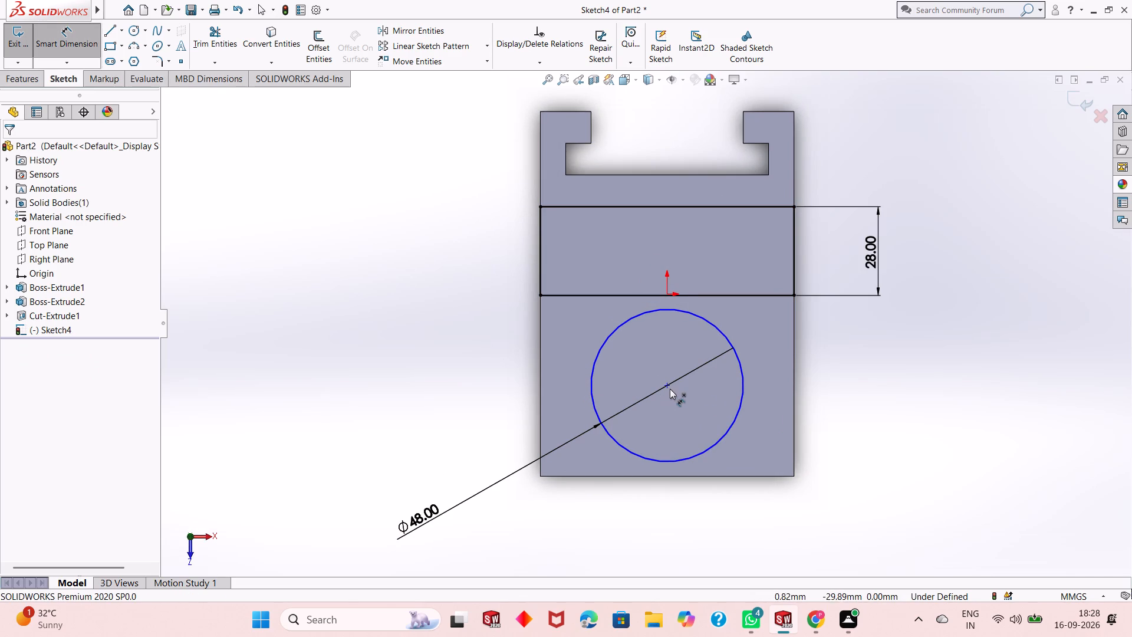
click(670, 388)
click(668, 295)
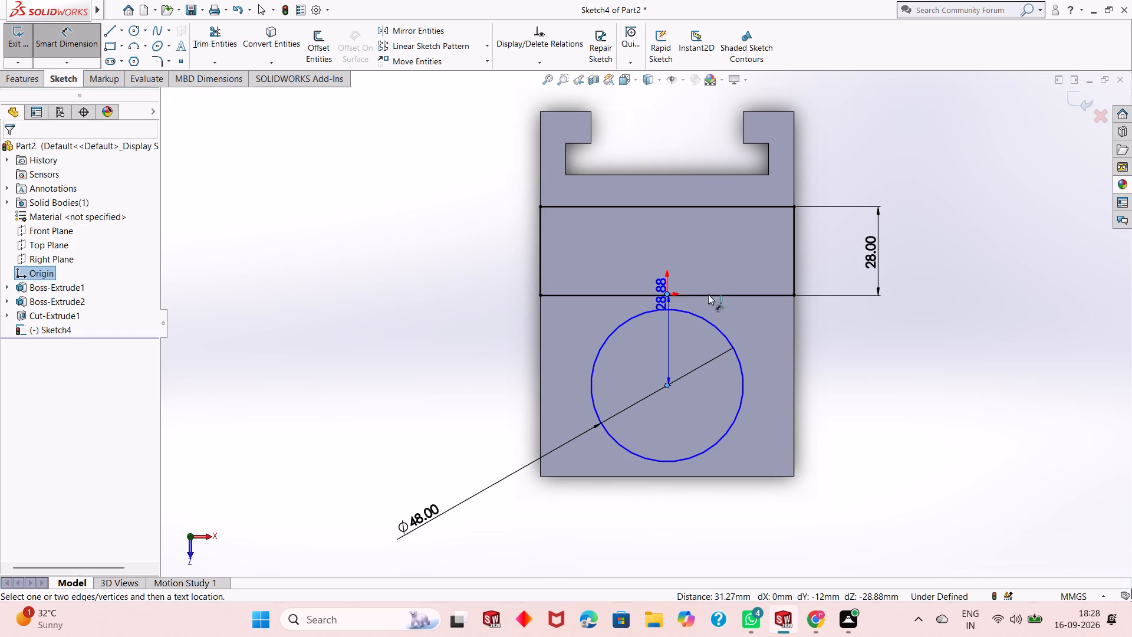
click(907, 311)
text(28)
key(Return)
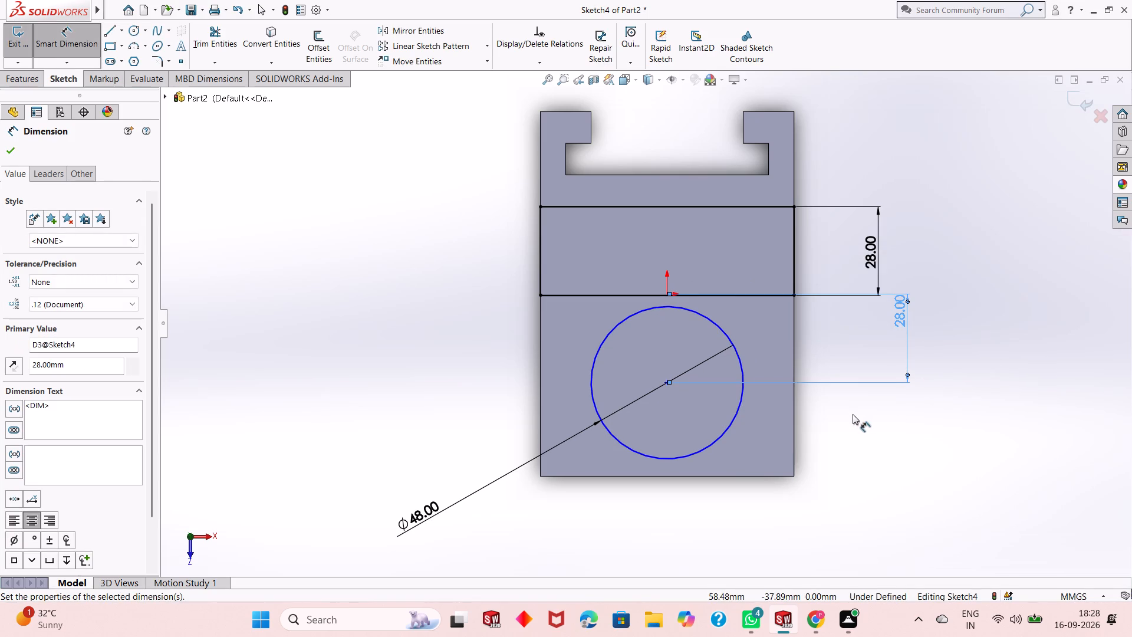
scroll(847, 425, down, 1)
middle_drag(847, 426, 869, 388)
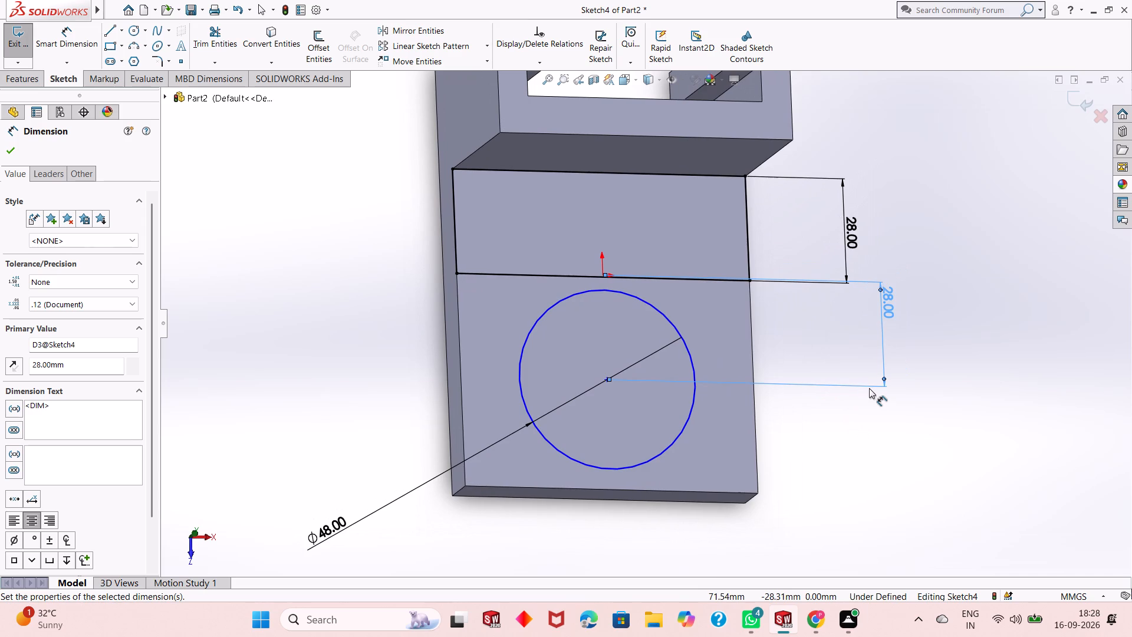
key(ctrl+8)
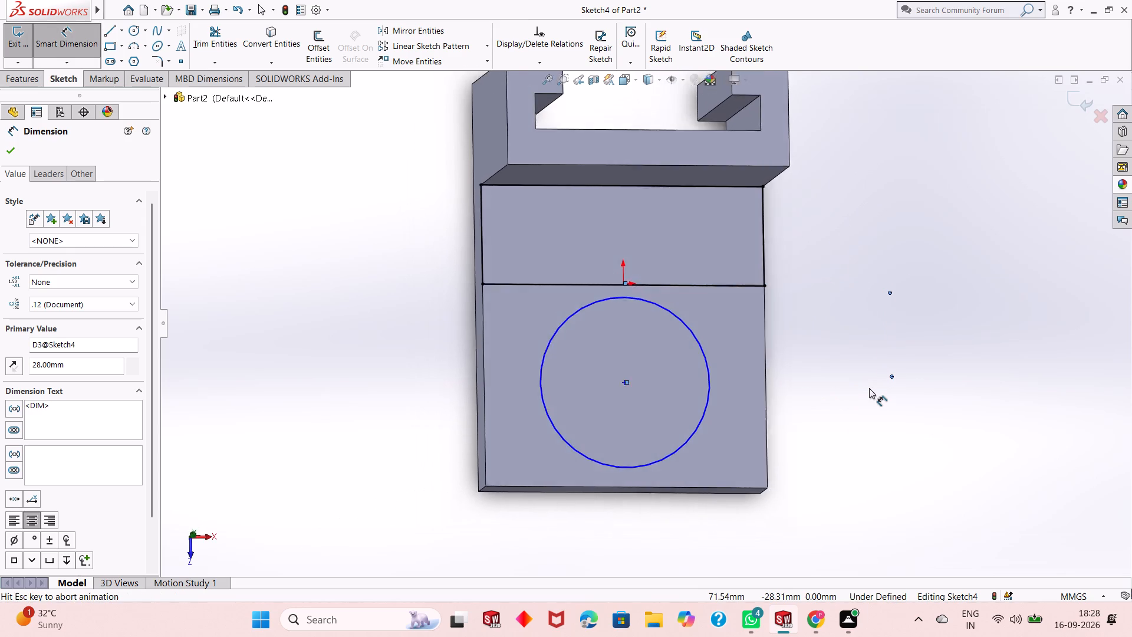
Draw two vertical lines, each about 27.5 mm long, tangent to the circle's left and right sides and ending on the rectangle's lower edge.
key(Escape)
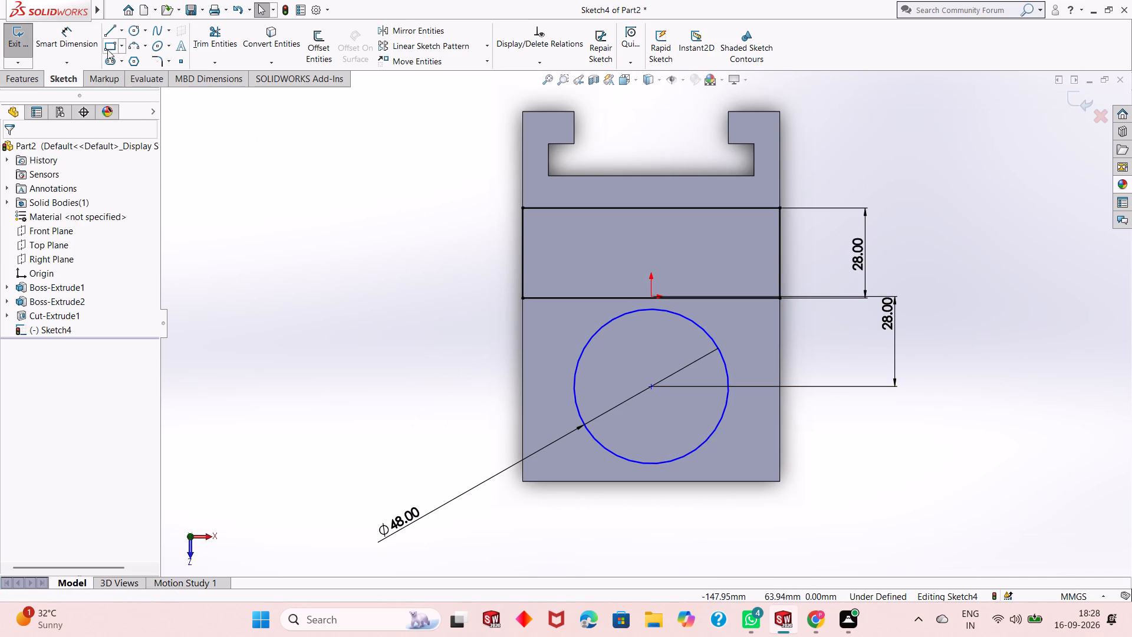
click(105, 33)
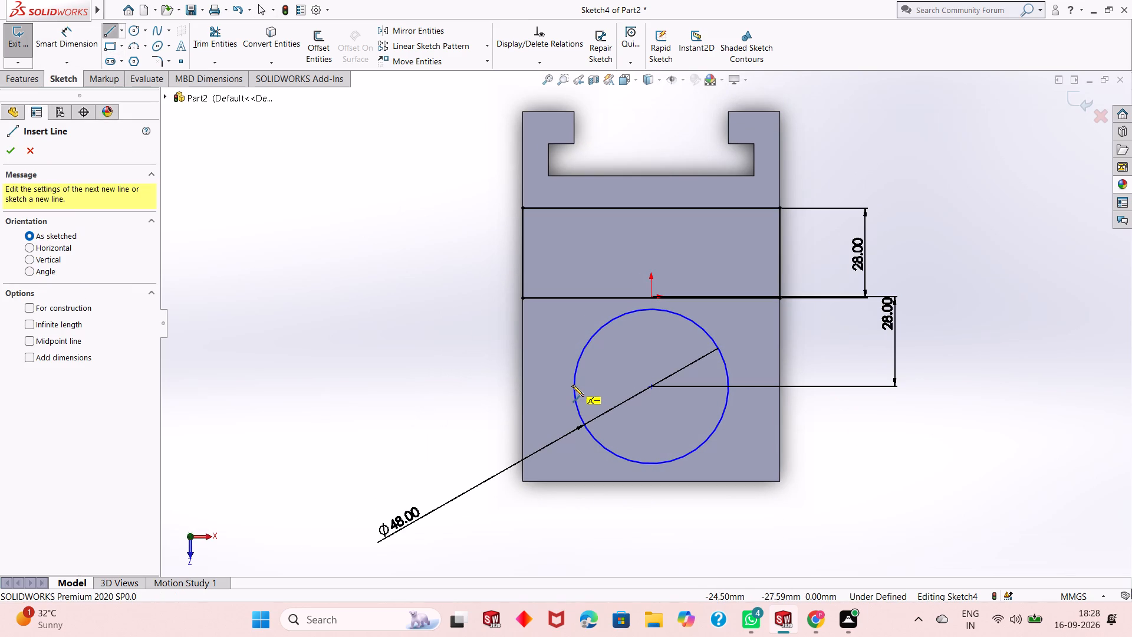
click(572, 385)
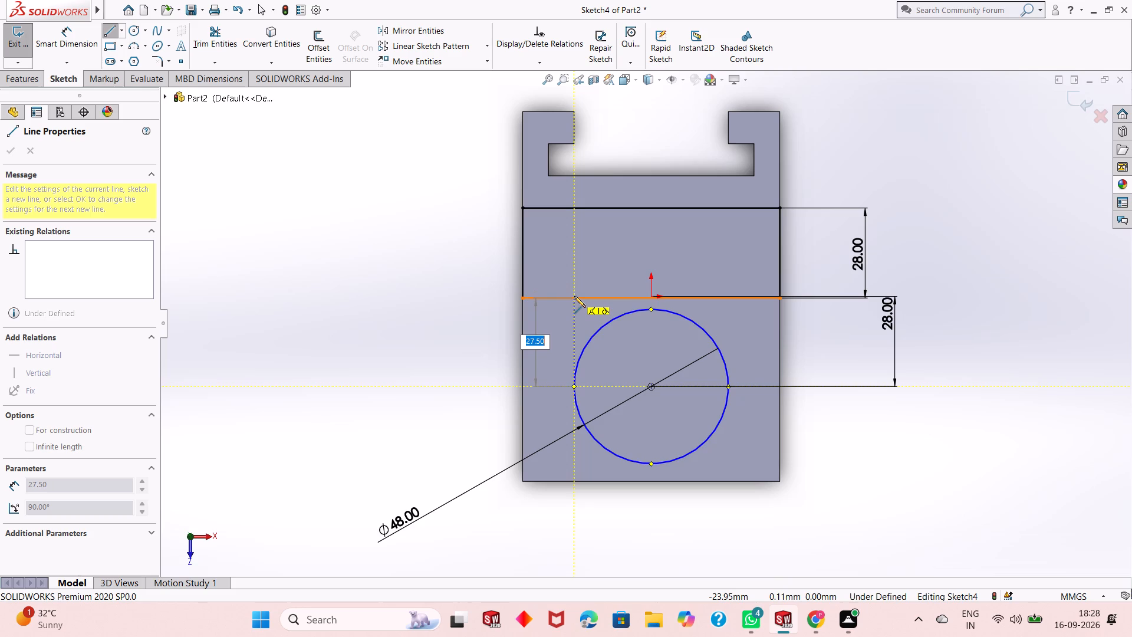
click(575, 297)
right_click(575, 297)
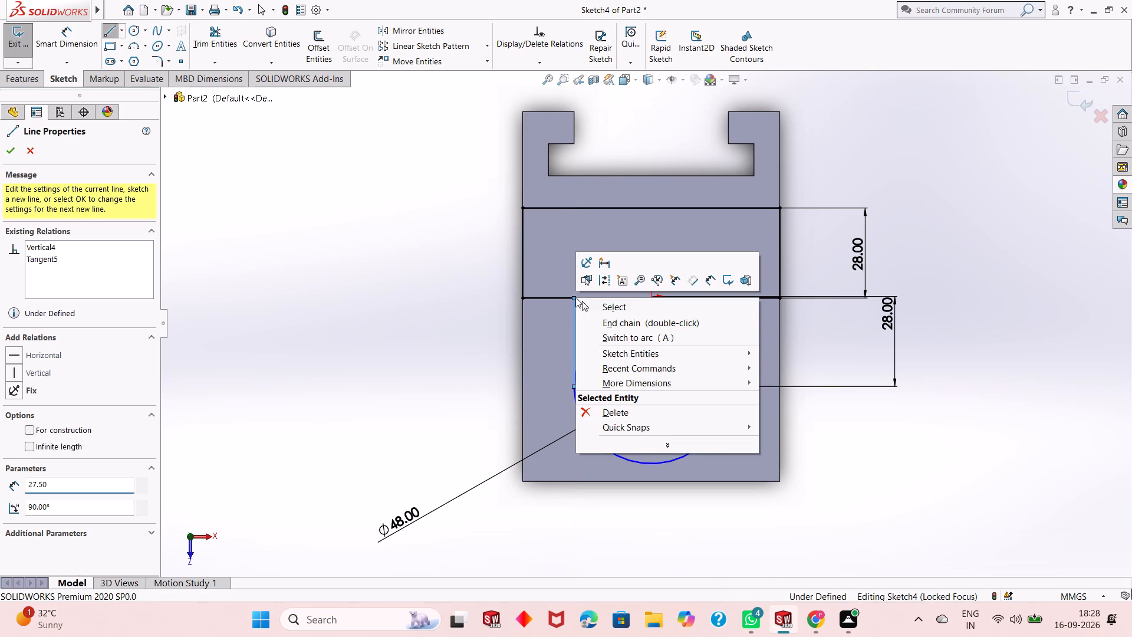
click(606, 303)
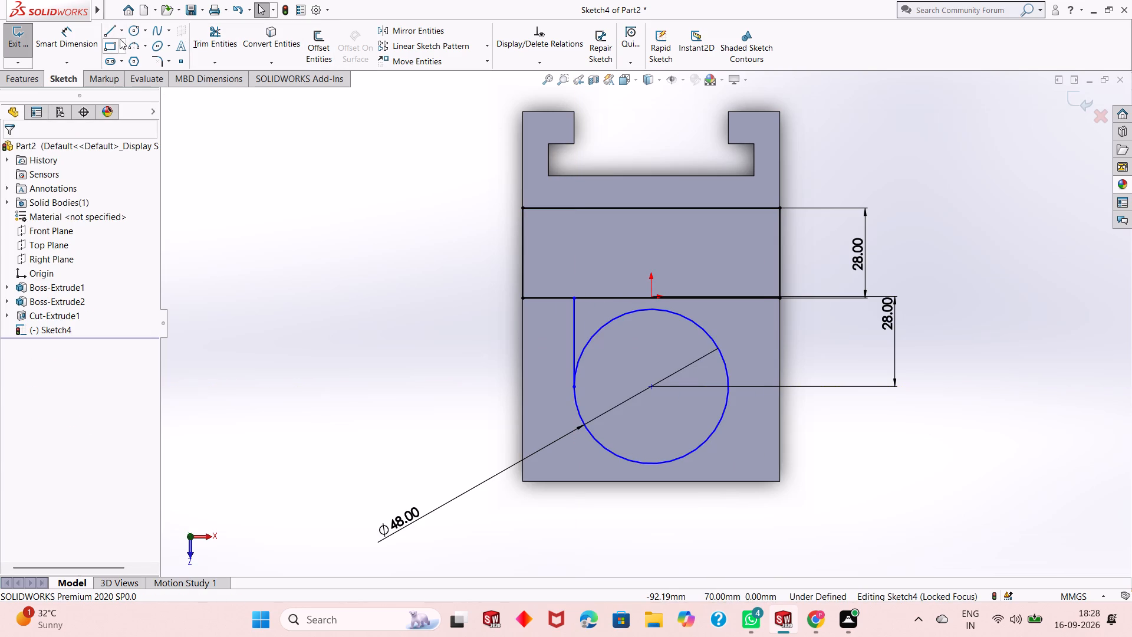
click(113, 34)
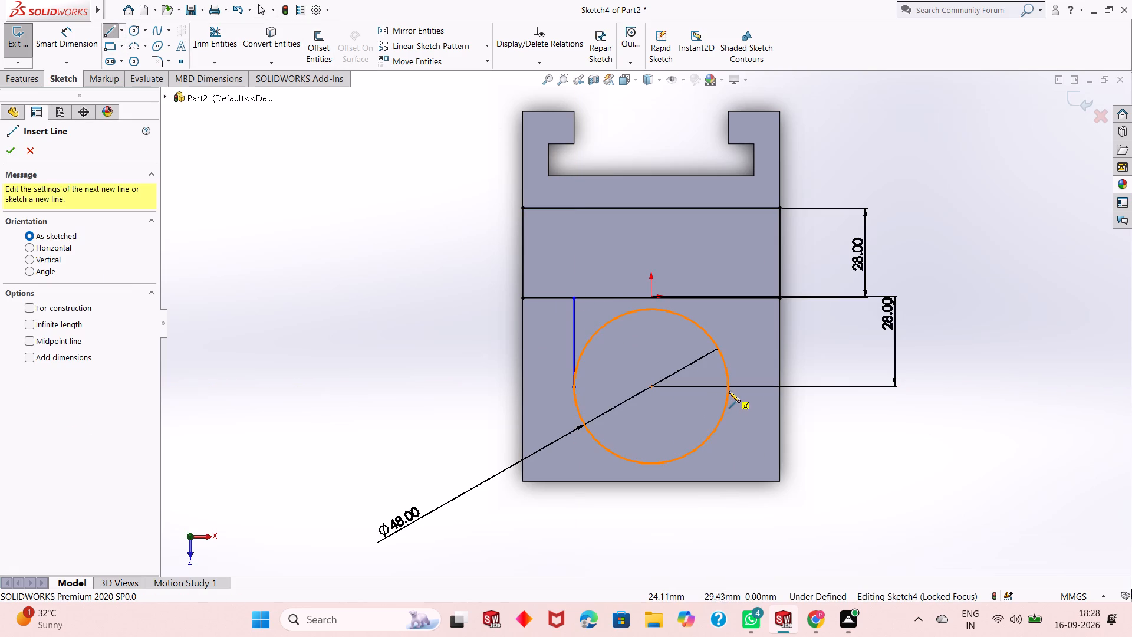
click(729, 388)
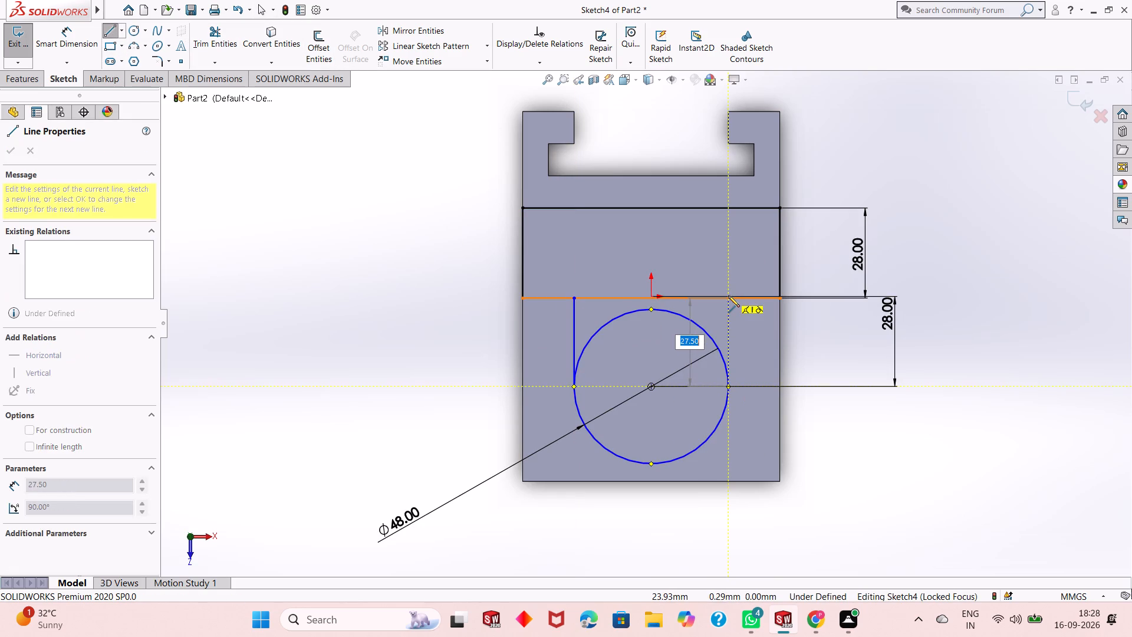
click(728, 296)
right_click(728, 296)
click(749, 304)
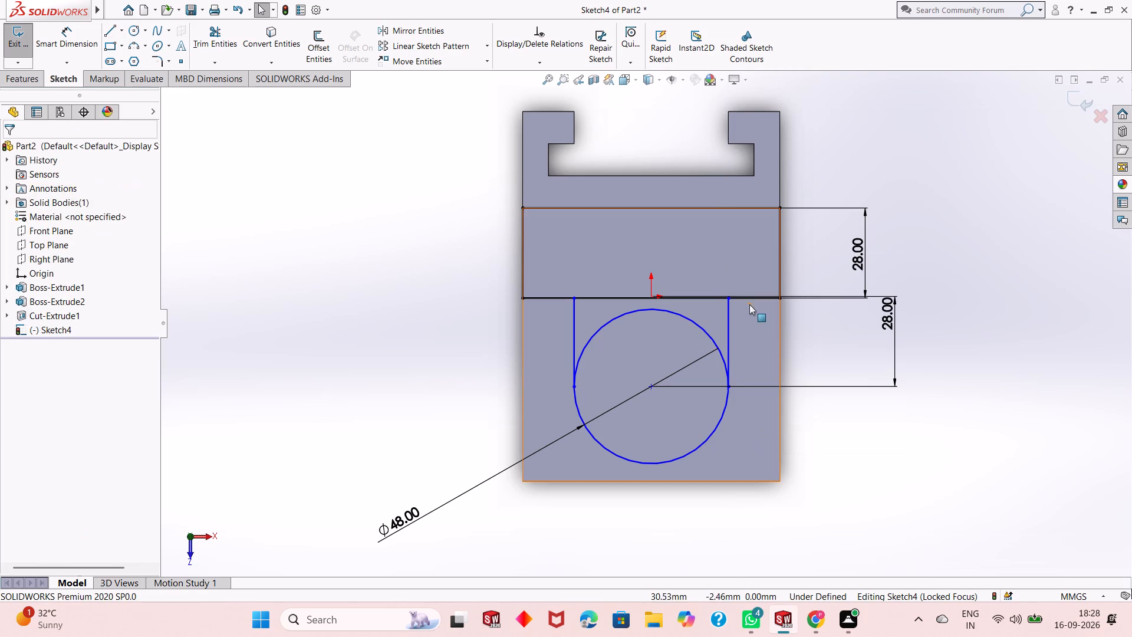
Trim away the rectangle's lower edge between the two tangent lines and the circle's upper arc, leaving a single outline.
click(233, 37)
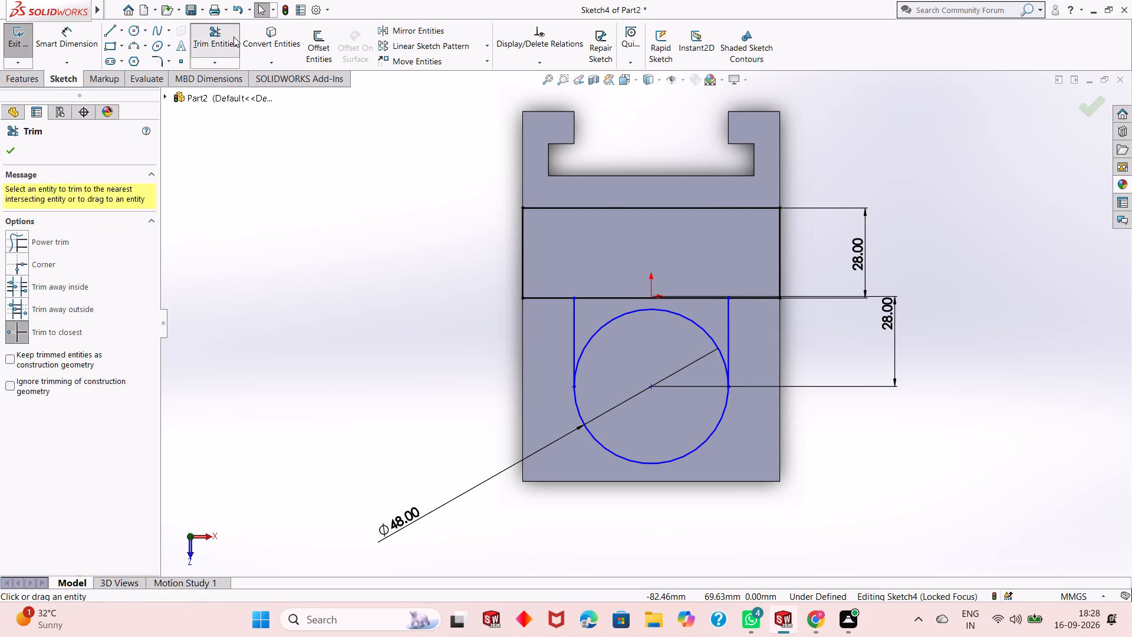
click(627, 297)
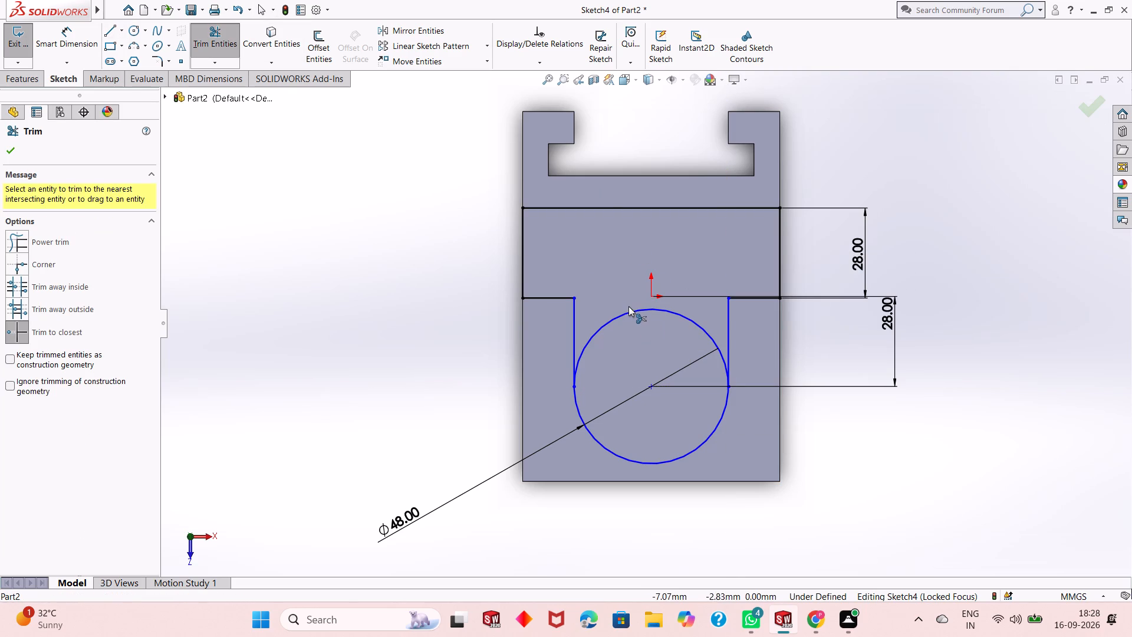
click(630, 310)
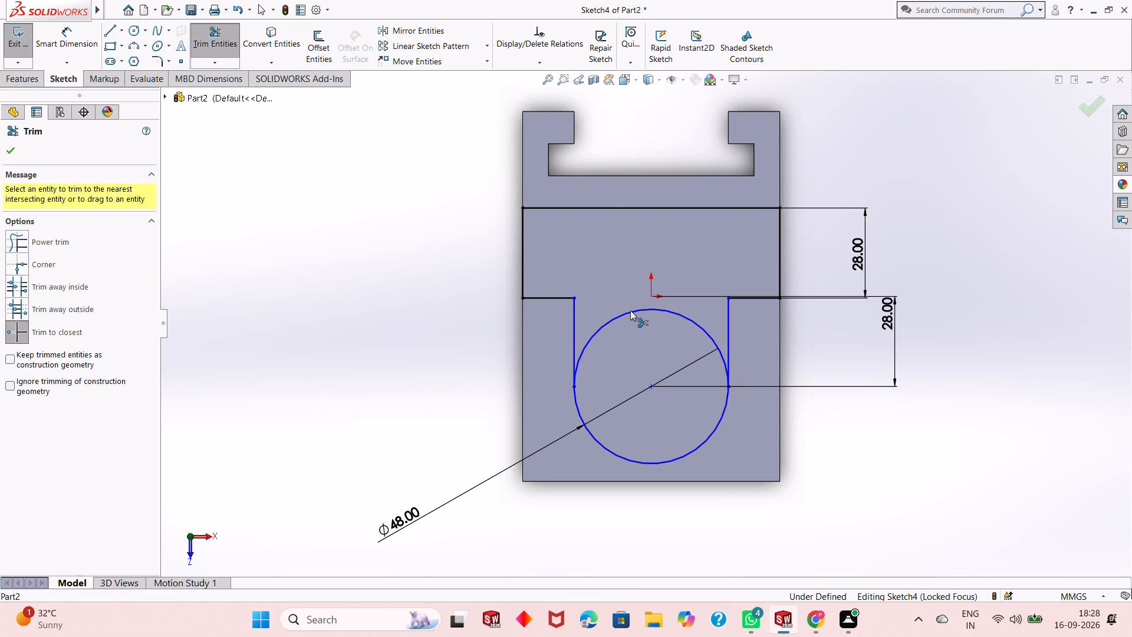
right_click(630, 311)
click(663, 352)
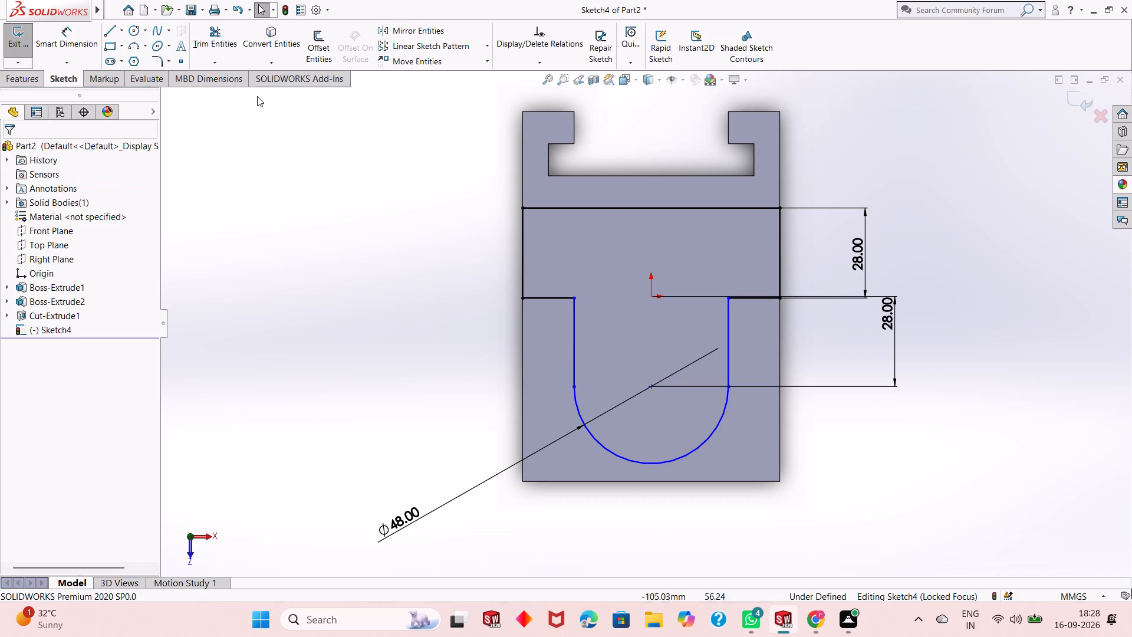
Dimension the length of the left vertical tangent line, accepting the proposed value.
click(77, 35)
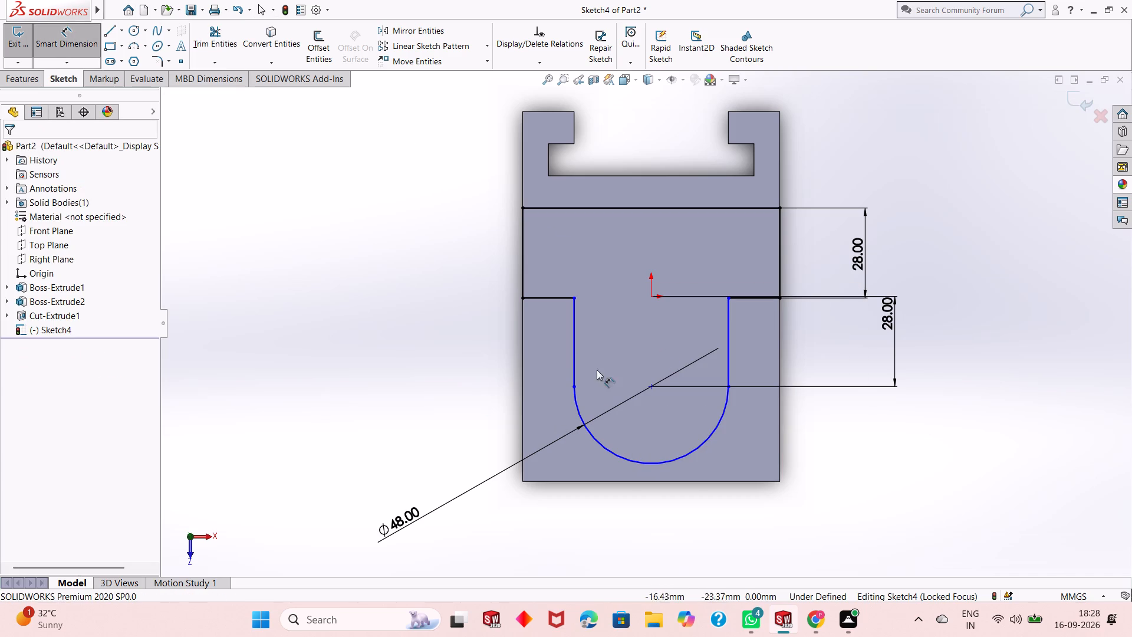
click(575, 340)
click(426, 341)
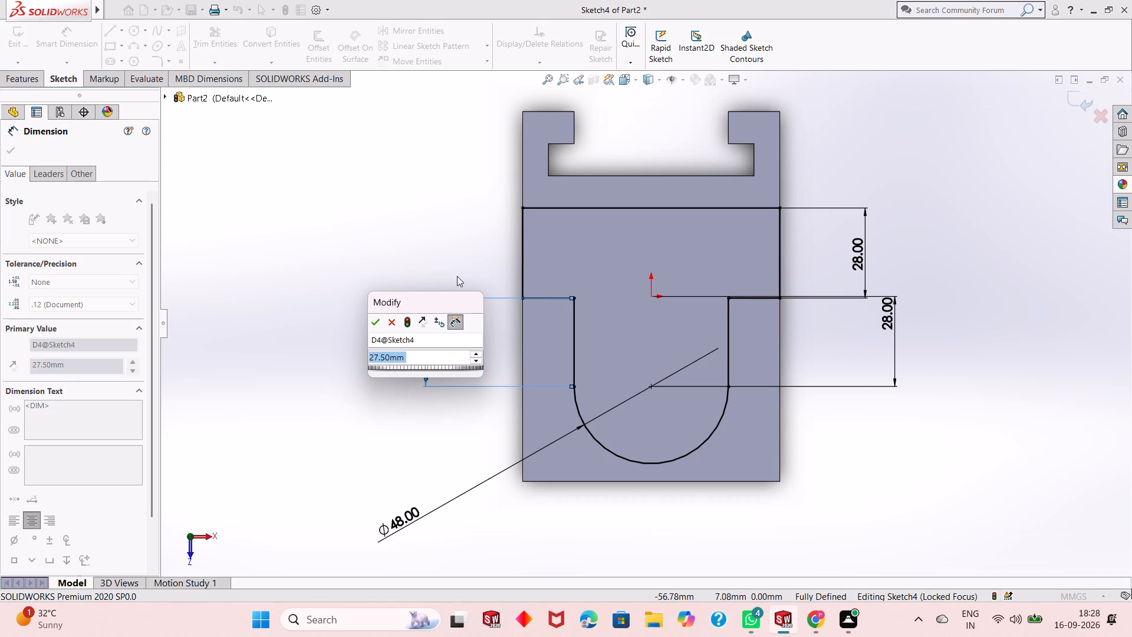
click(376, 317)
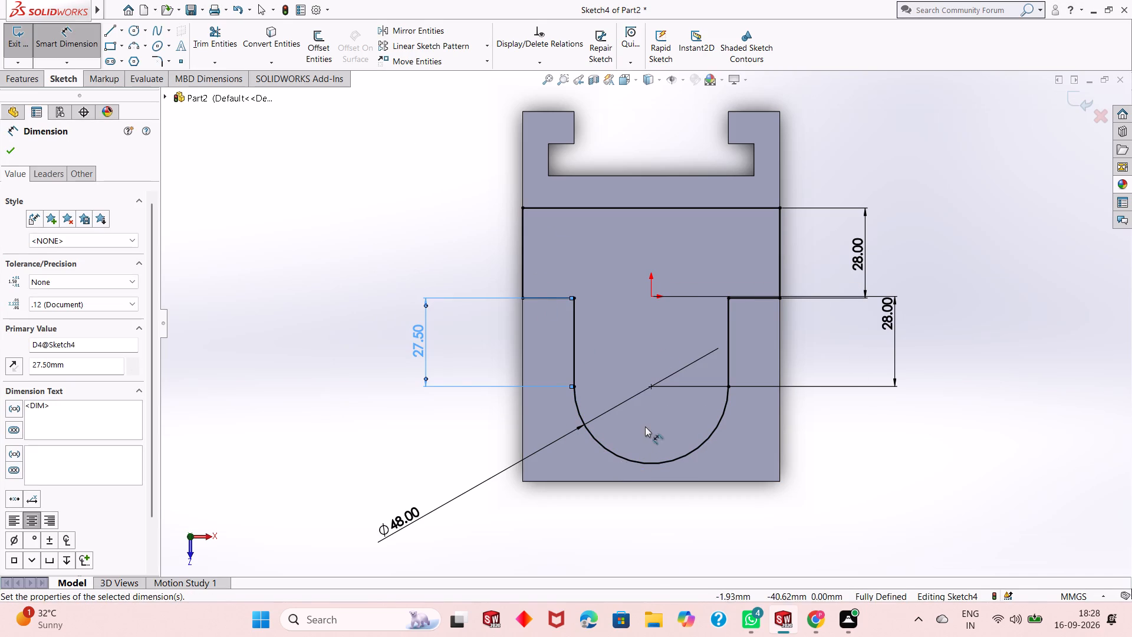
scroll(646, 425, up, 1)
scroll(659, 359, down, 1)
scroll(732, 296, down, 4)
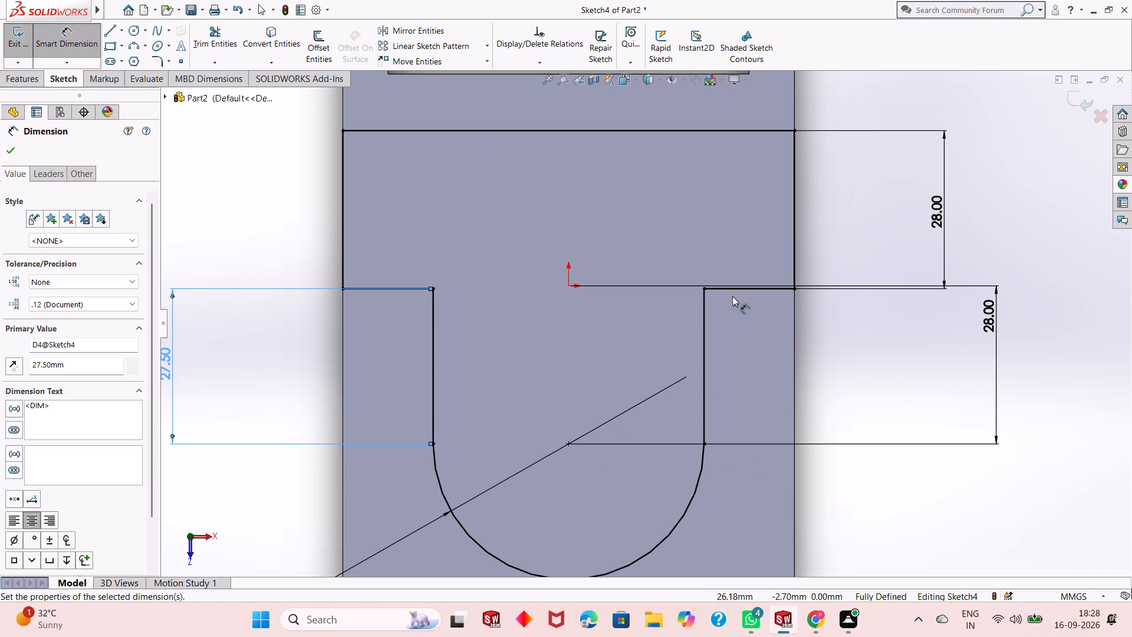
scroll(732, 296, up, 2)
right_click(733, 295)
click(764, 334)
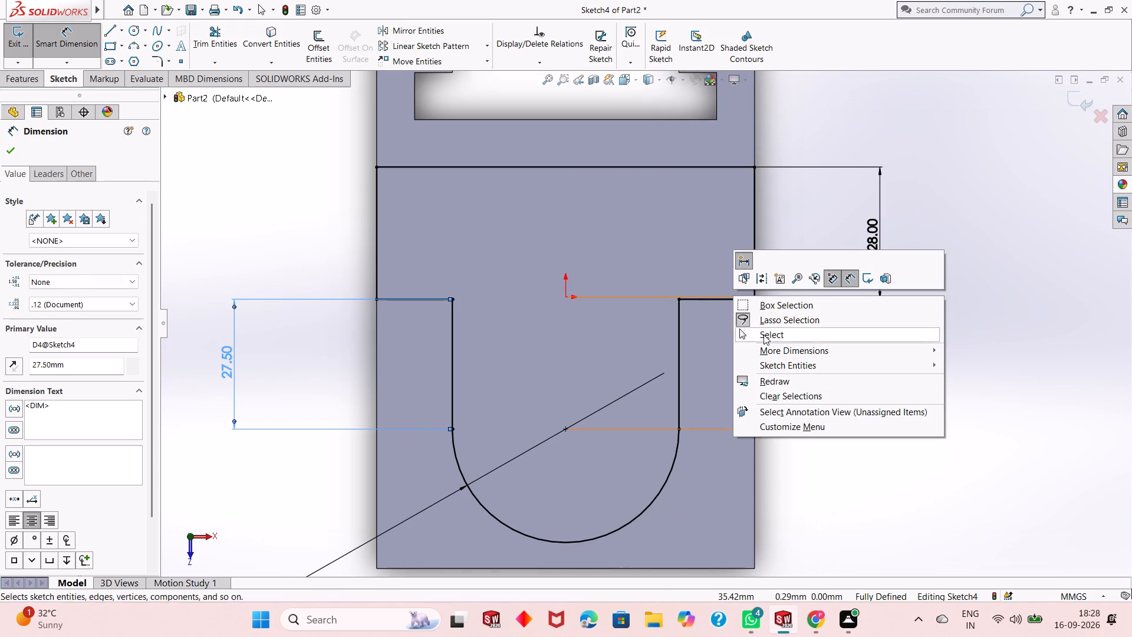
scroll(388, 203, up, 2)
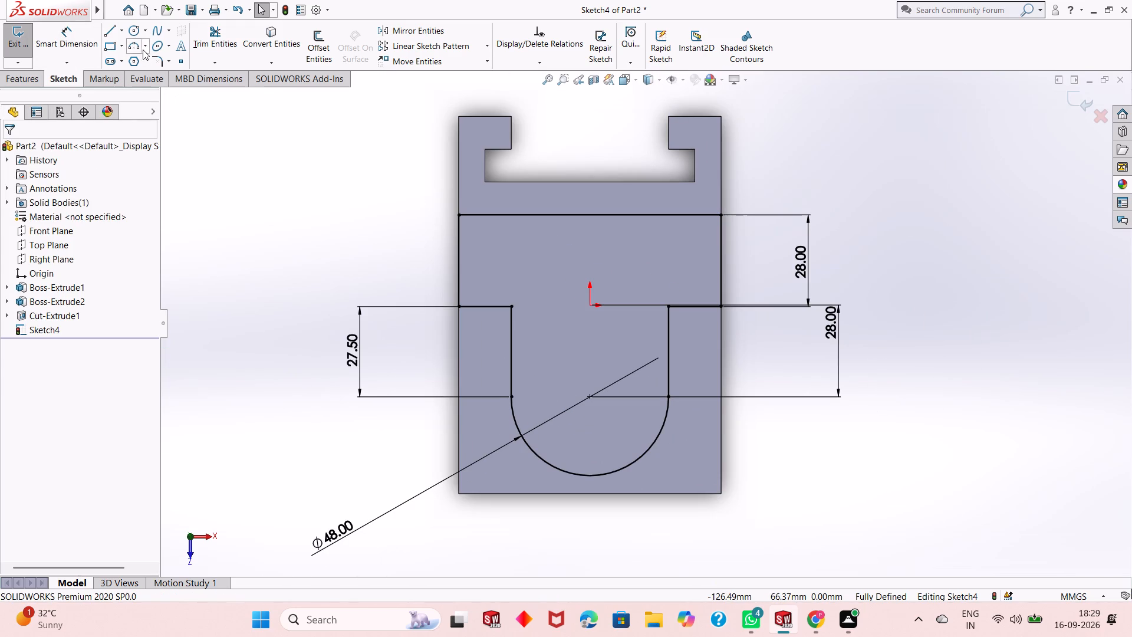
Sketch two circles about 11 mm and 13 mm in diameter inside the rectangle, level with each other on either side of the origin.
click(136, 33)
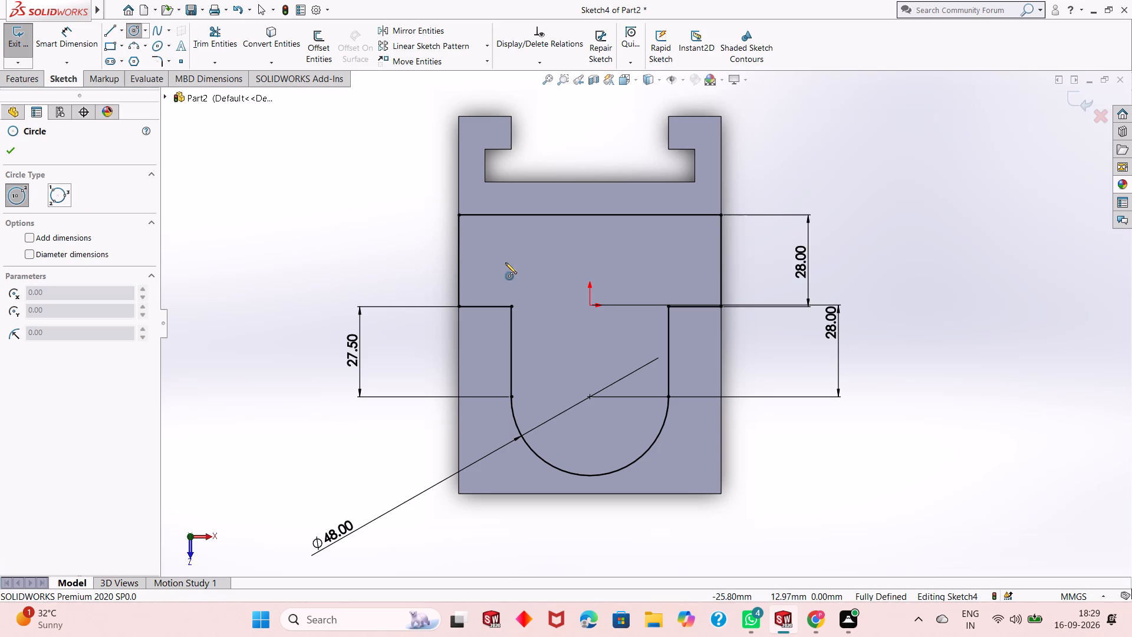
click(505, 260)
click(516, 275)
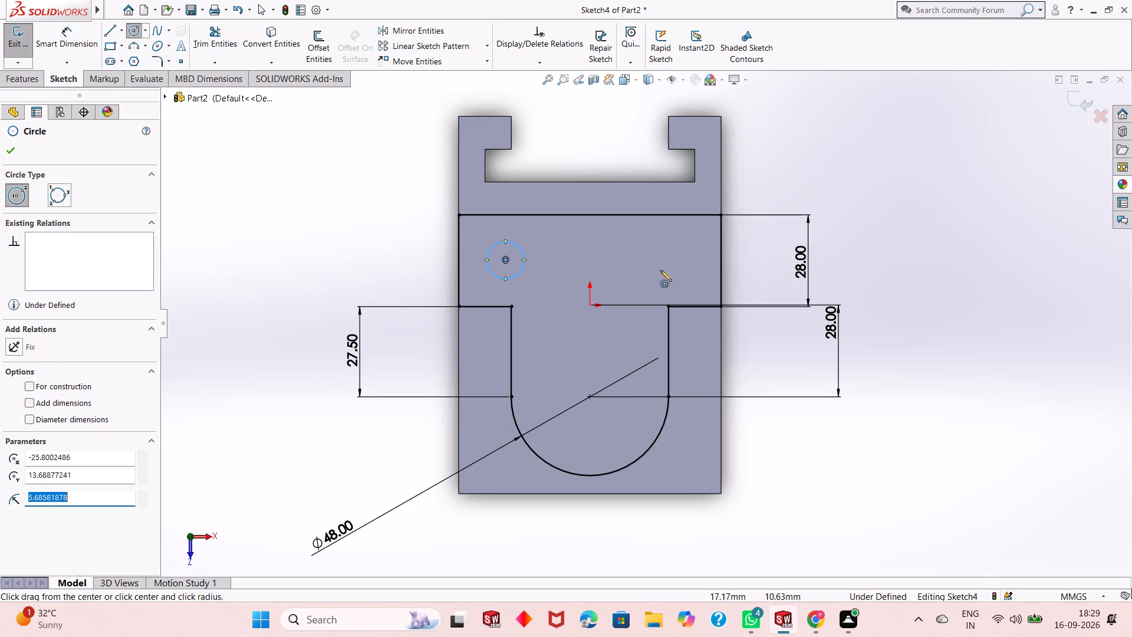
click(672, 259)
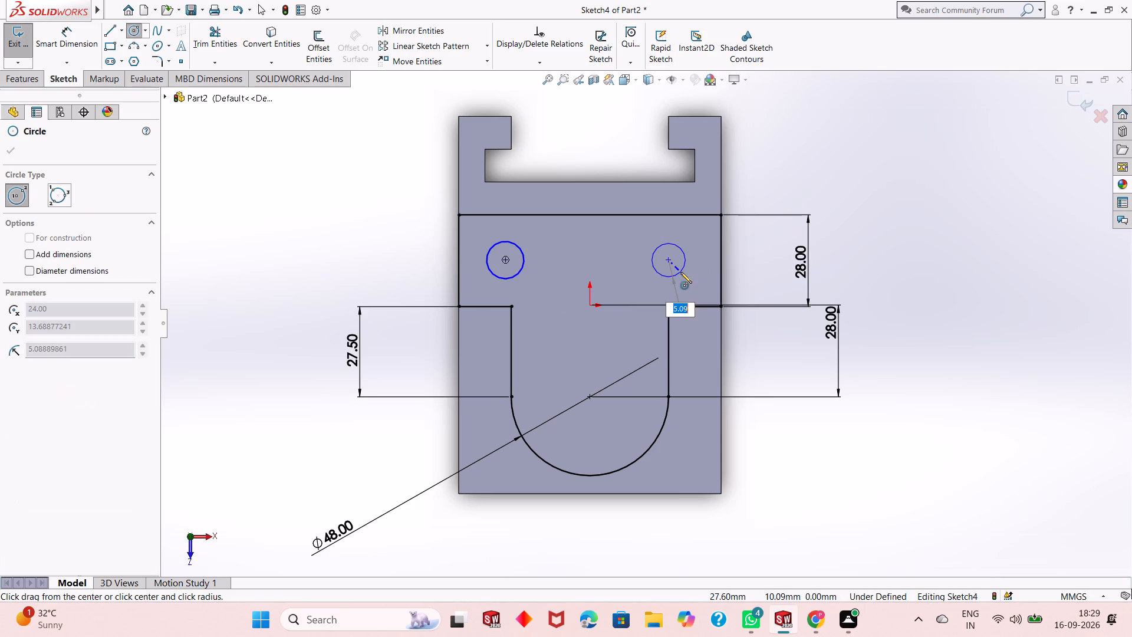
click(682, 277)
right_click(682, 277)
click(700, 290)
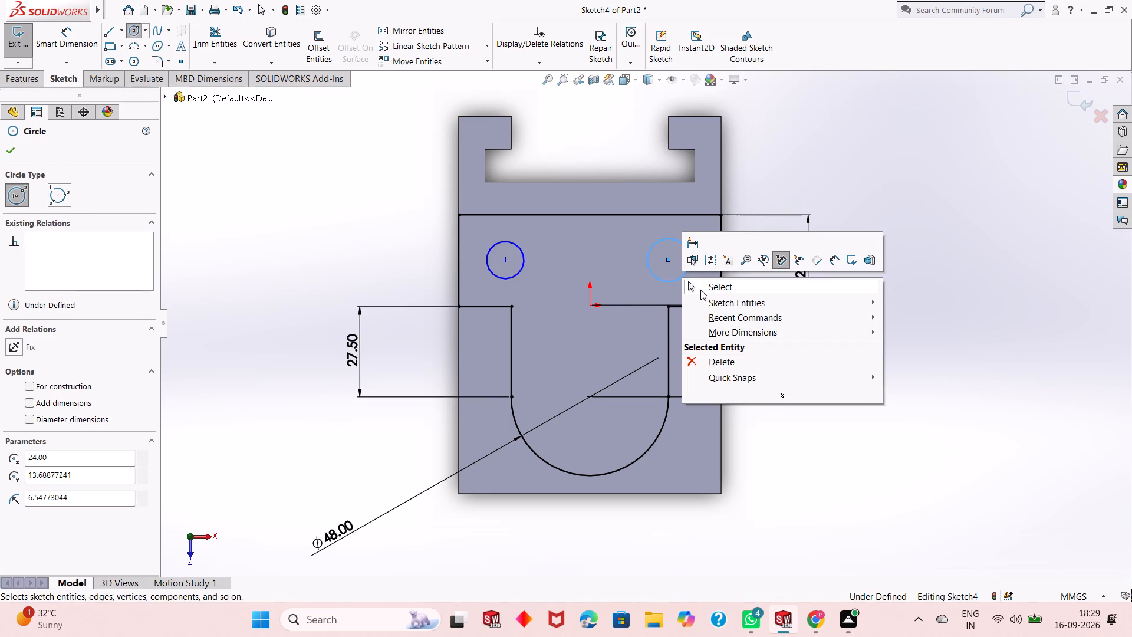
Dimension both small circles to a diameter of 12 mm.
click(91, 44)
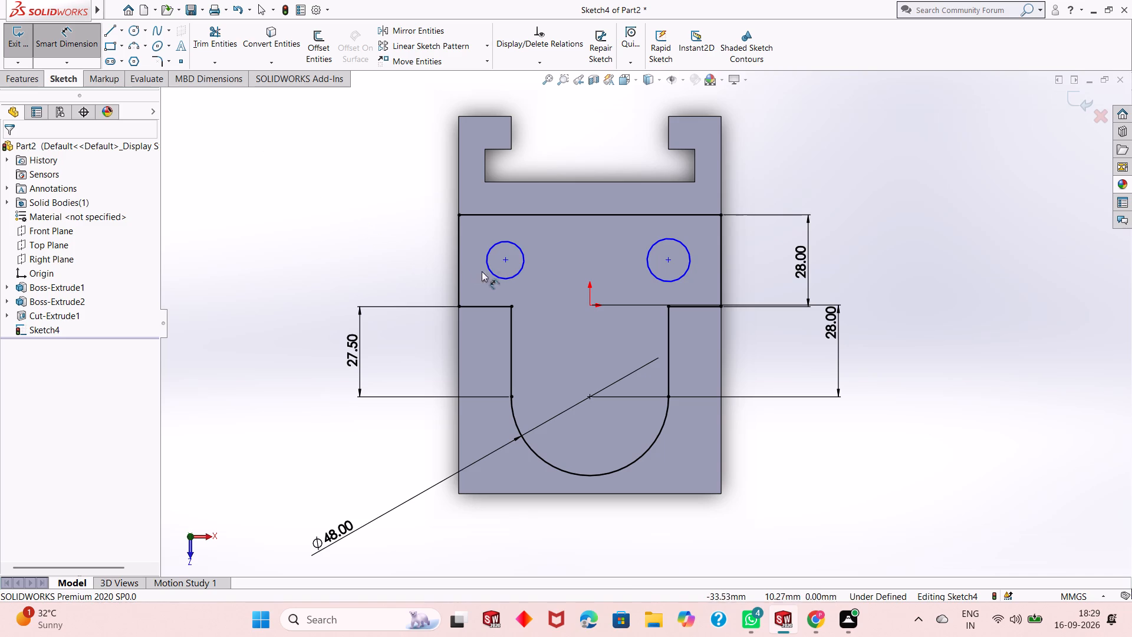
click(488, 271)
click(348, 290)
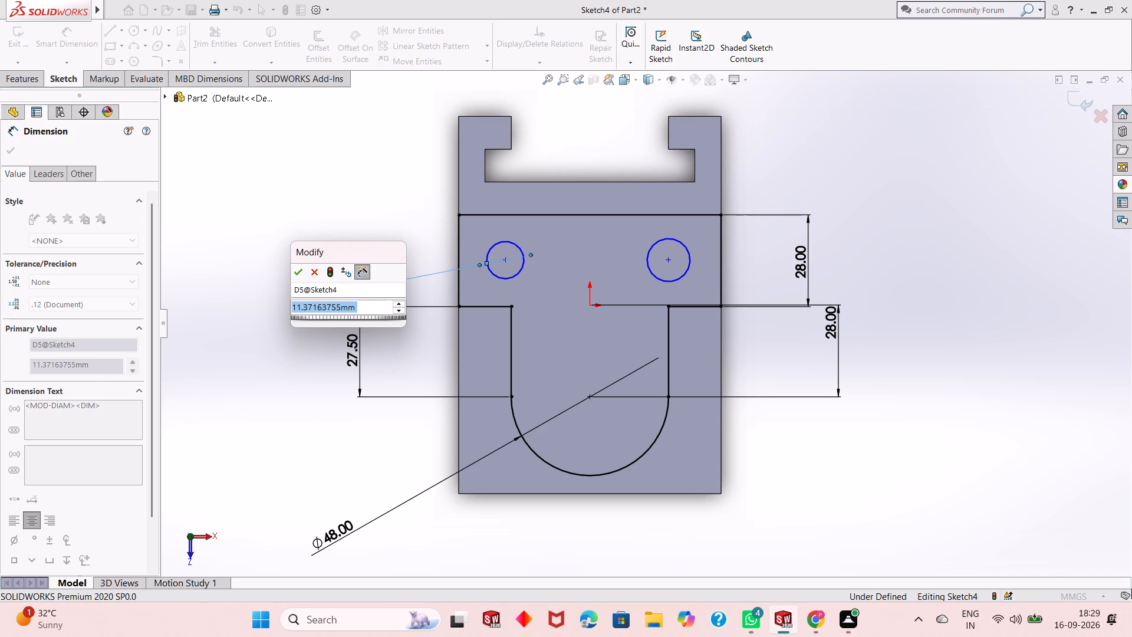
text(12)
key(Return)
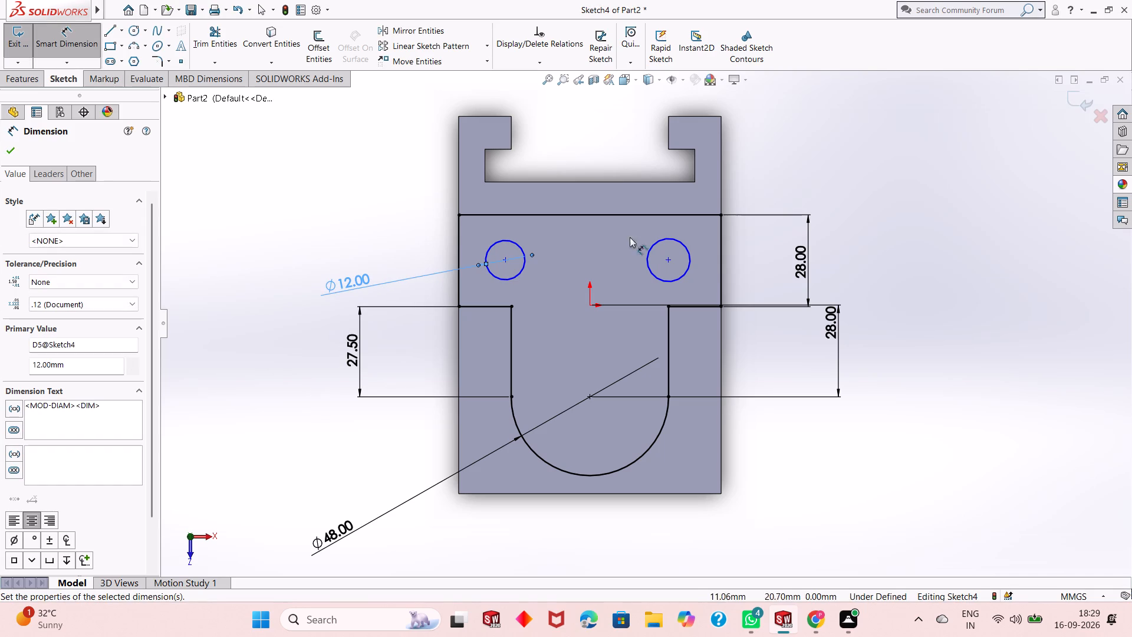
click(686, 274)
click(824, 399)
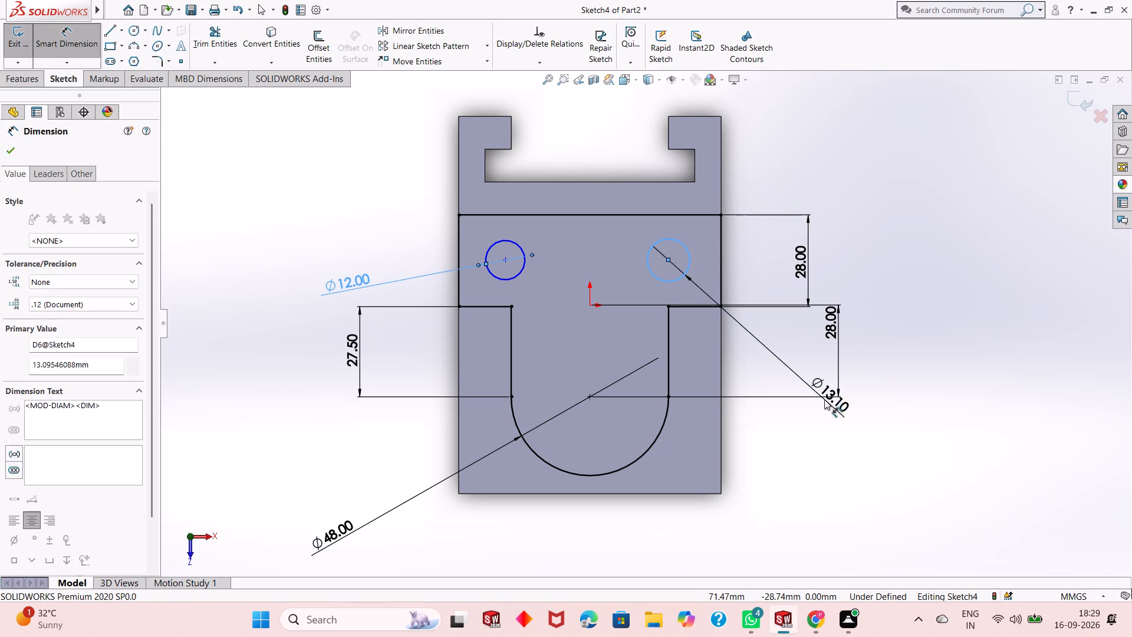
text(12)
key(Return)
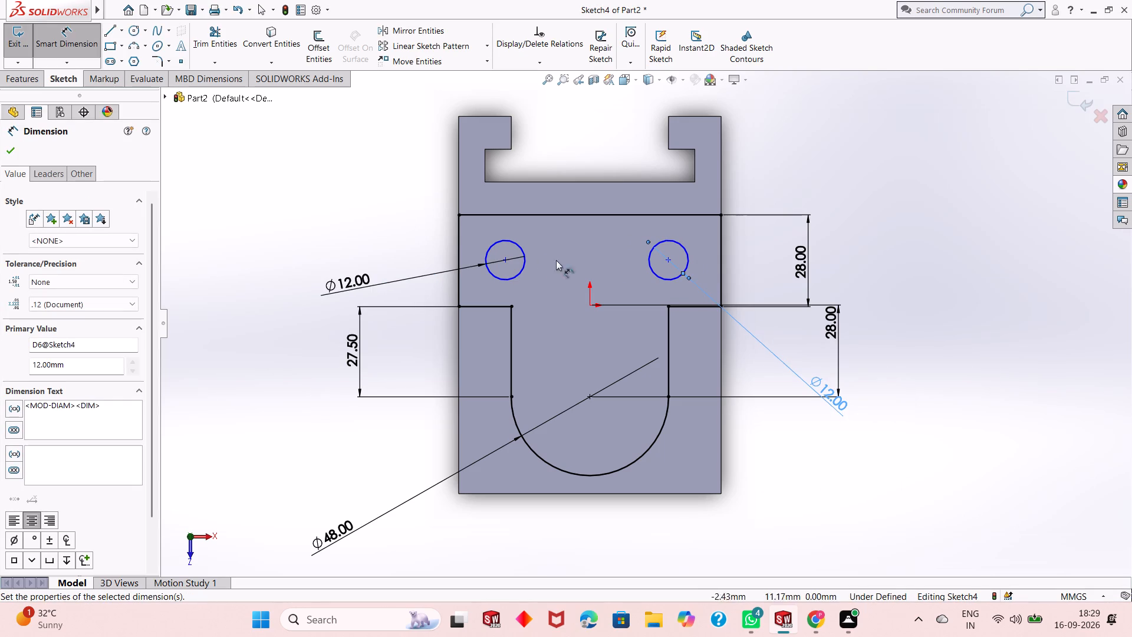
Locate the left small circle's centre 14 mm below the rectangle's upper edge and 16 mm from its left edge.
click(507, 258)
click(506, 213)
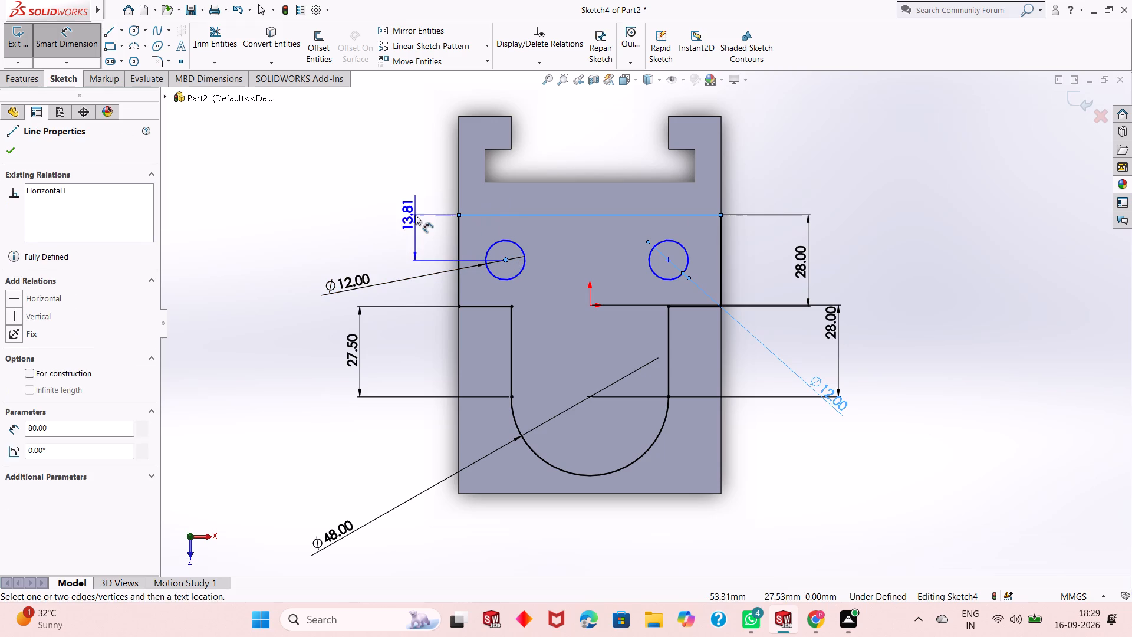
click(415, 215)
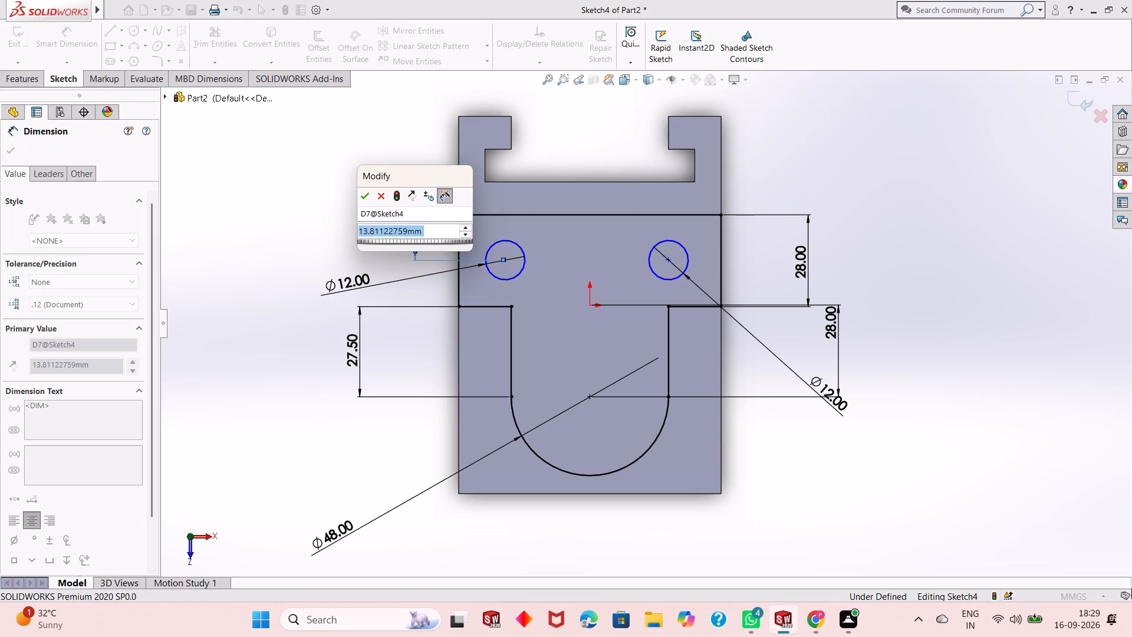
key(1)
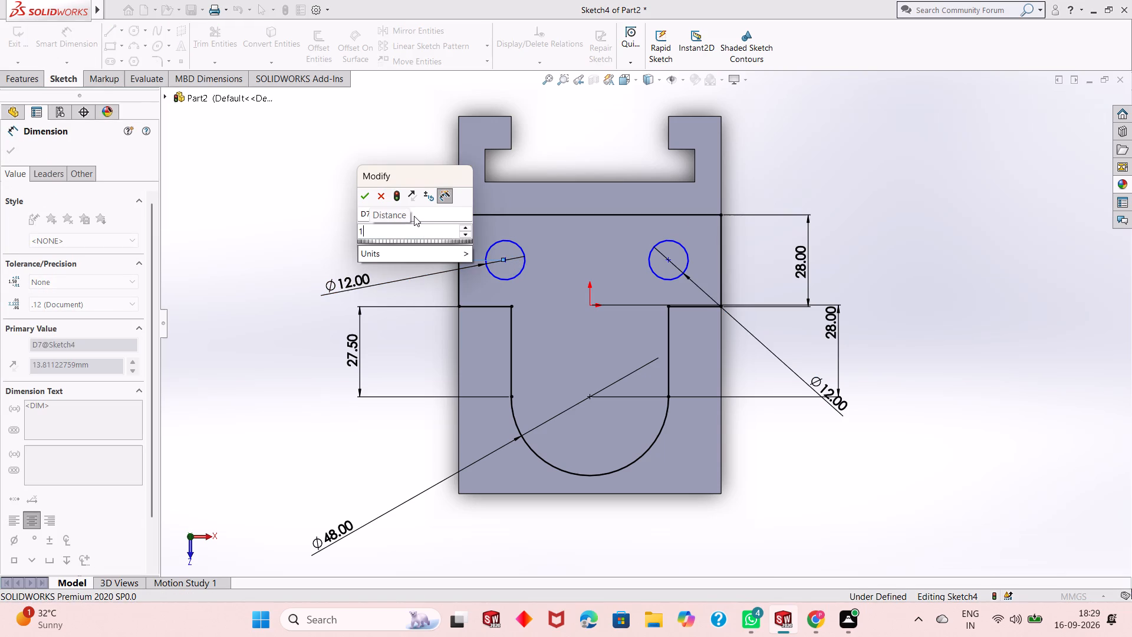
key(4)
key(Return)
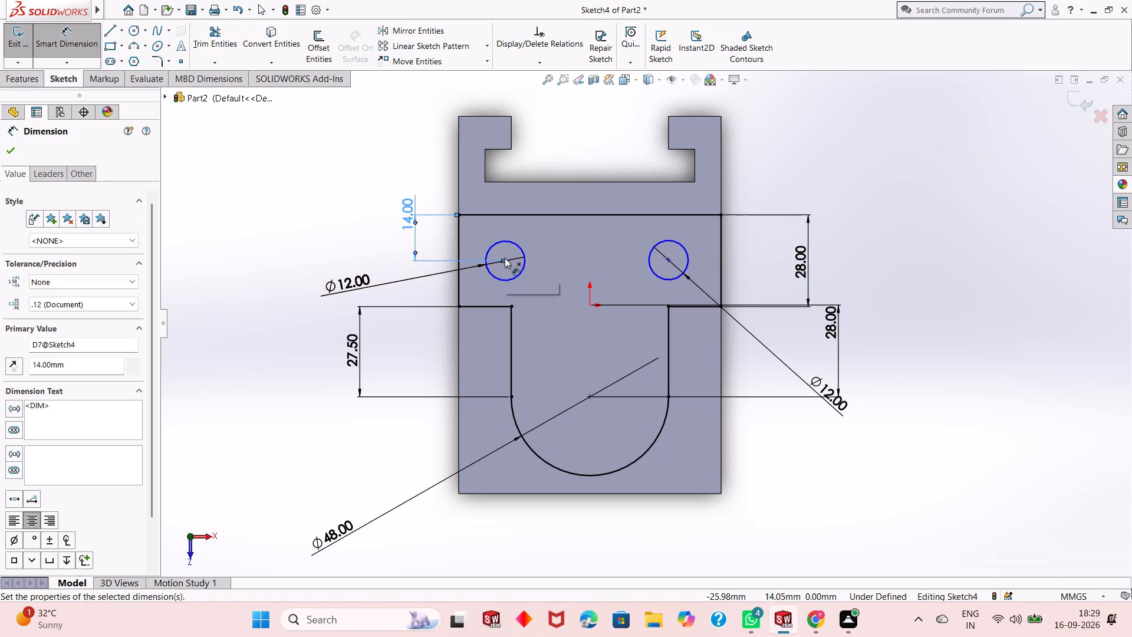
click(506, 260)
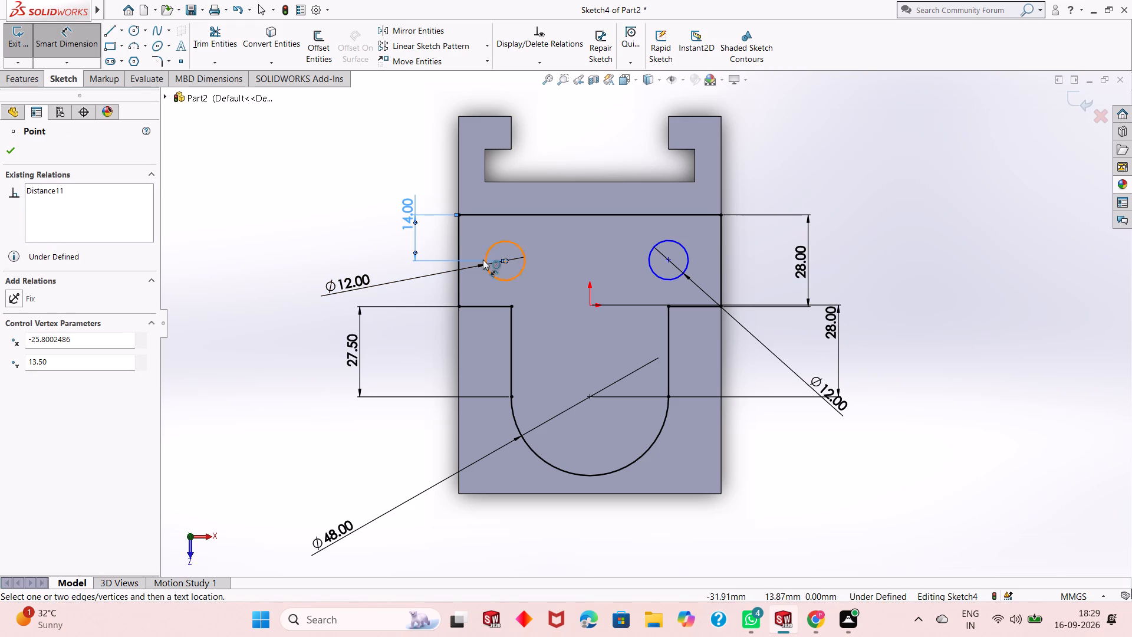
click(457, 243)
click(466, 343)
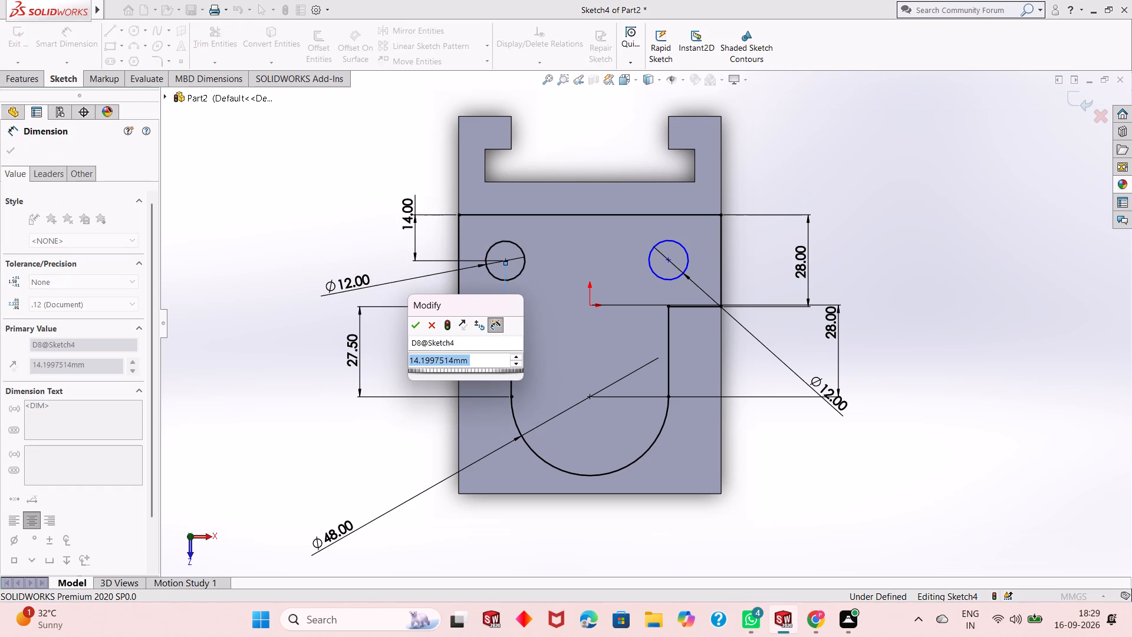
text(16)
key(Return)
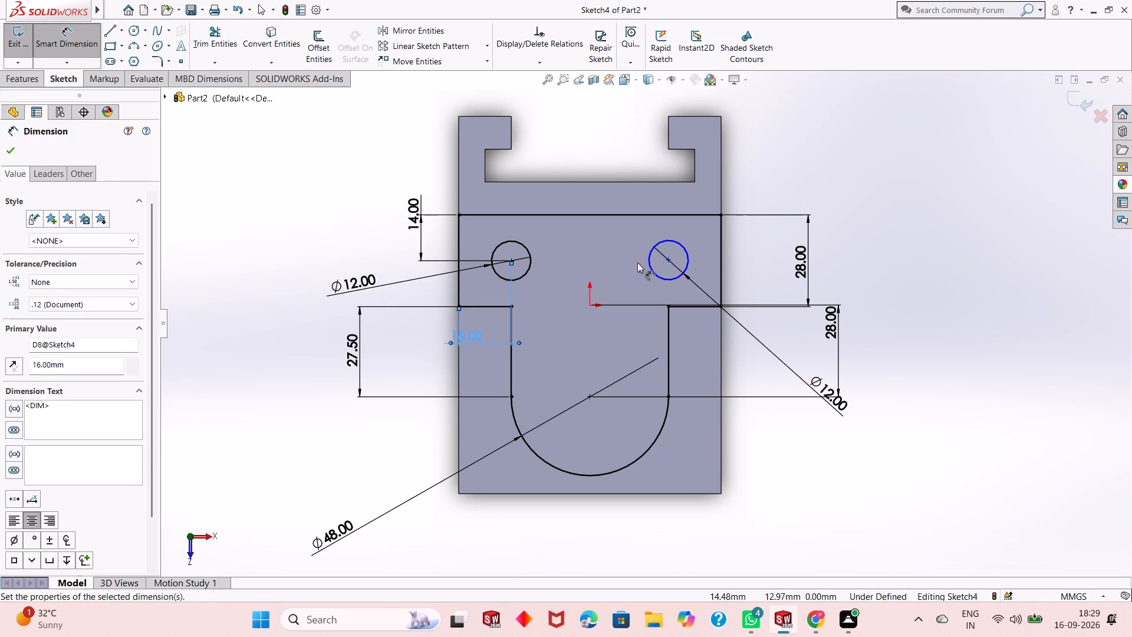
Locate the right small circle's centre 14 mm below the rectangle's upper edge and 16 mm from its right edge.
click(670, 262)
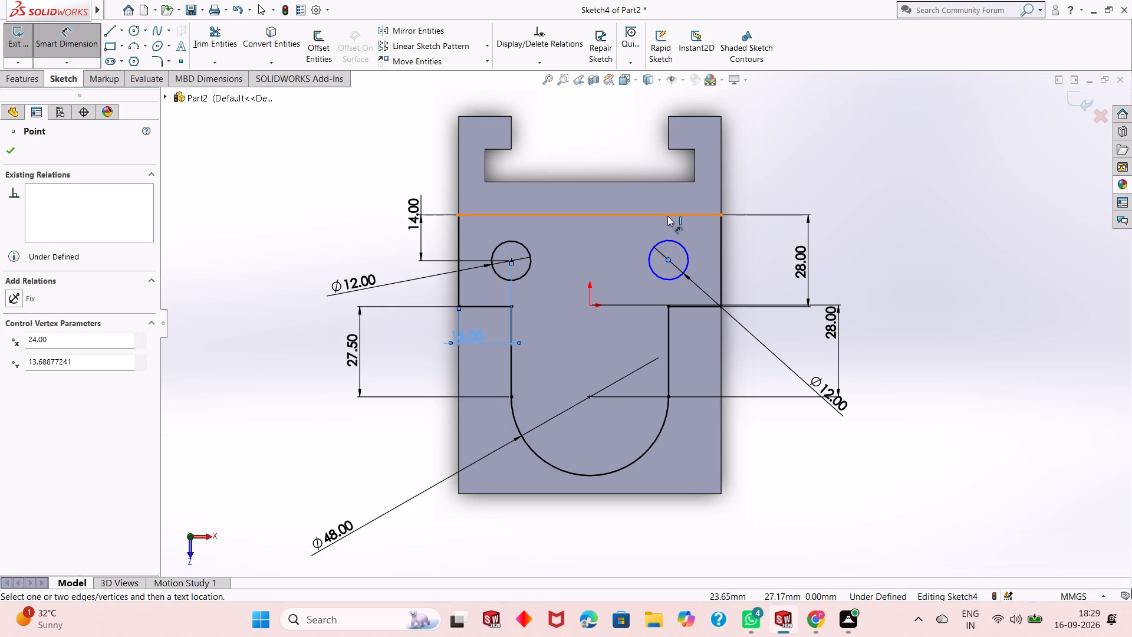
click(667, 216)
click(850, 224)
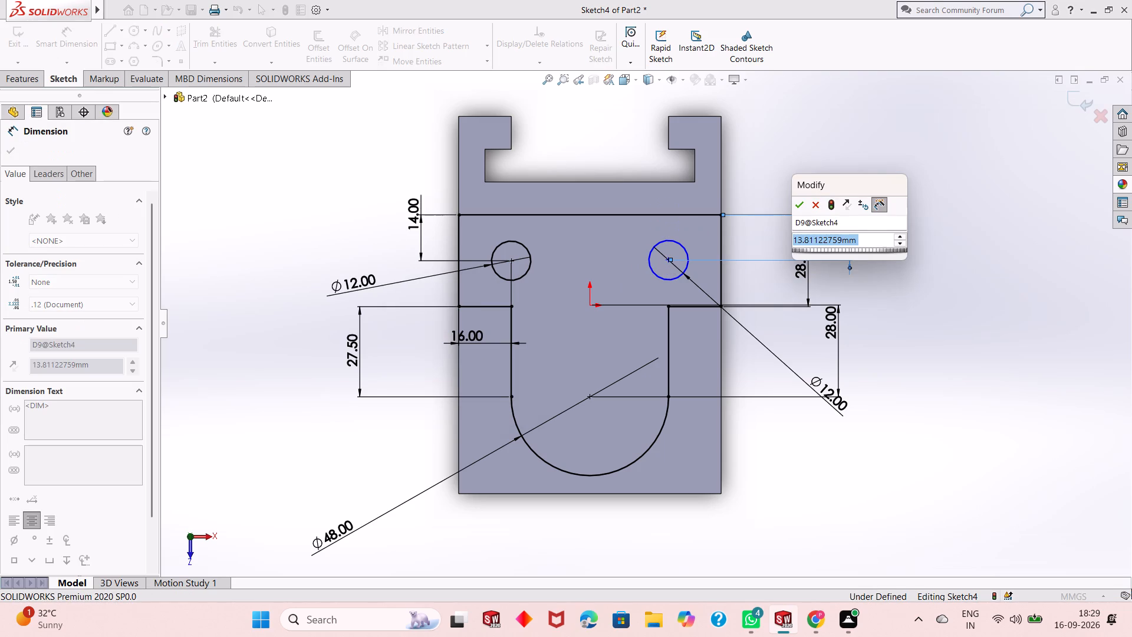
text(14)
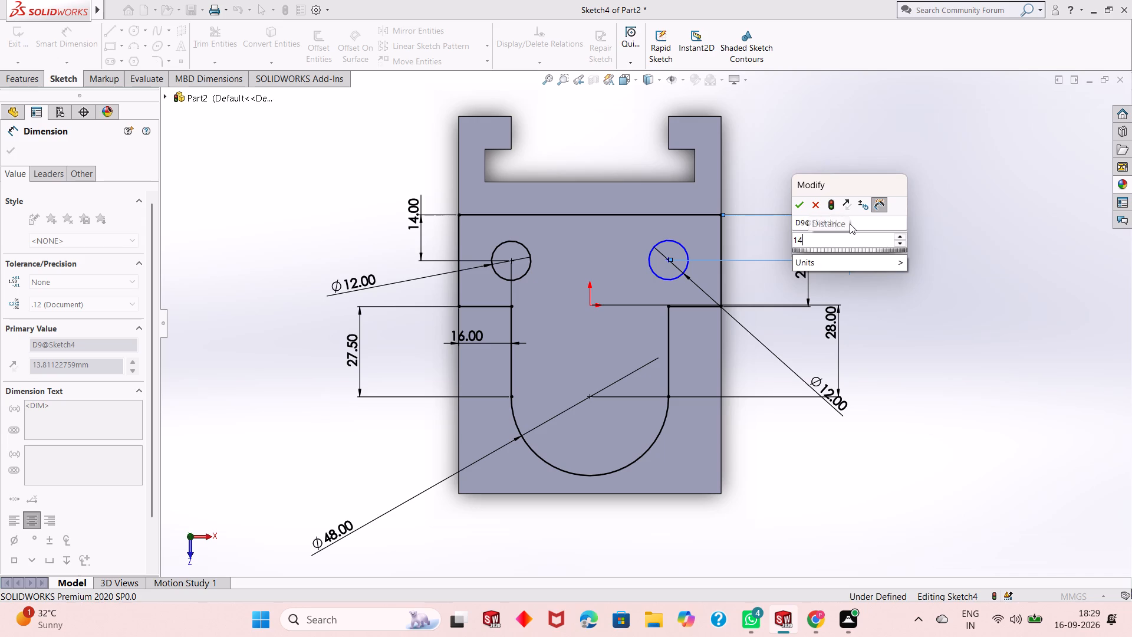
key(Return)
click(665, 261)
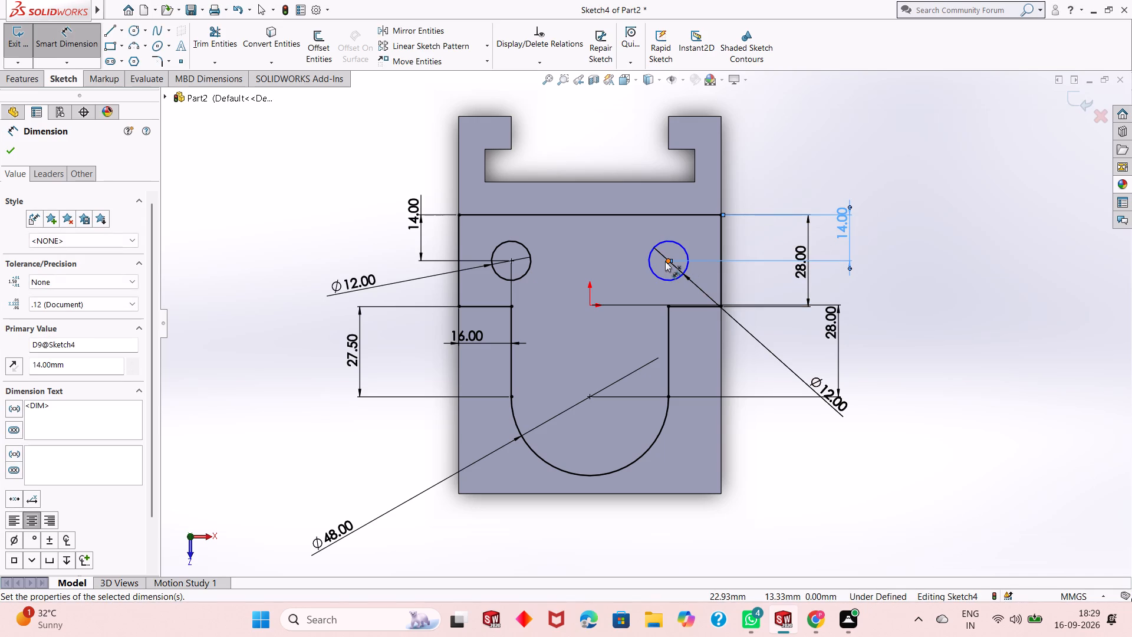
click(722, 254)
click(710, 350)
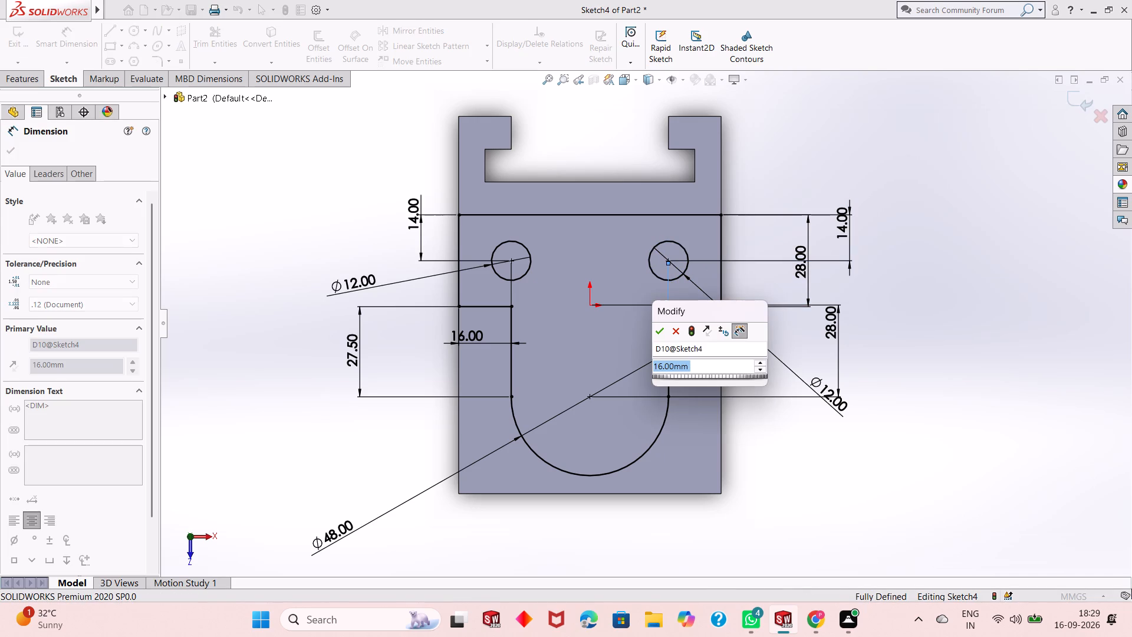
click(657, 330)
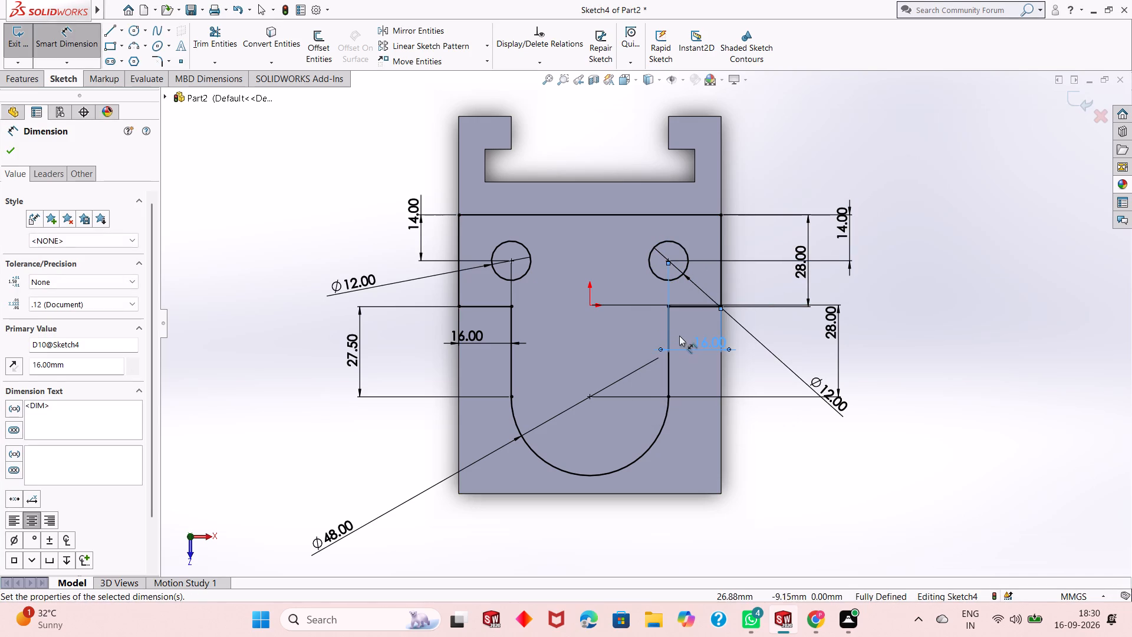
middle_drag(688, 330, 693, 254)
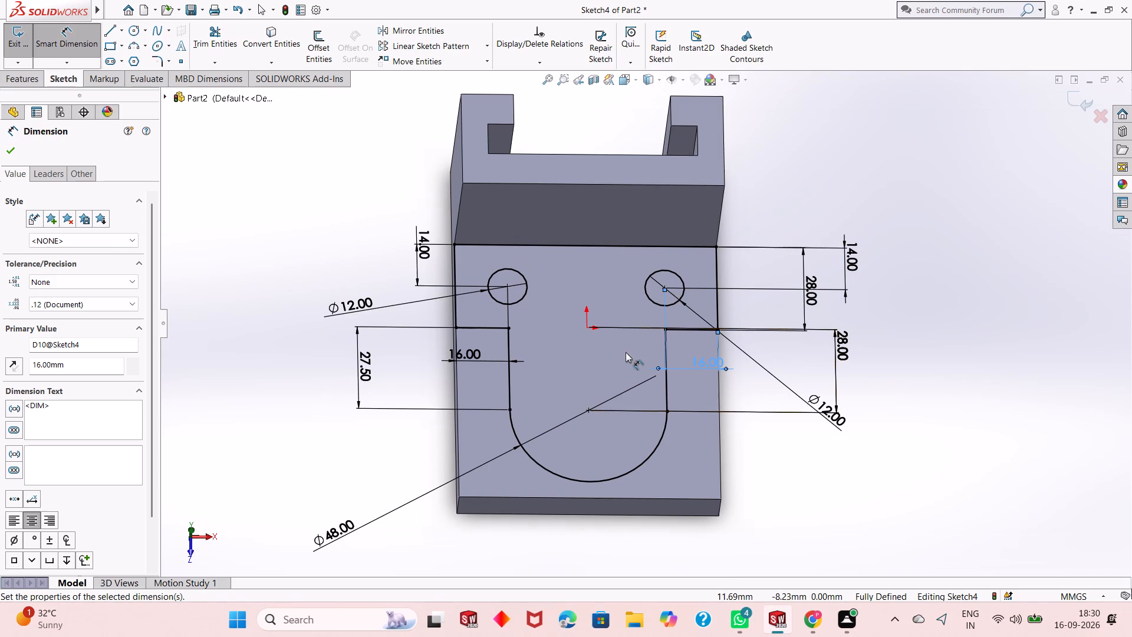
scroll(578, 361, up, 1)
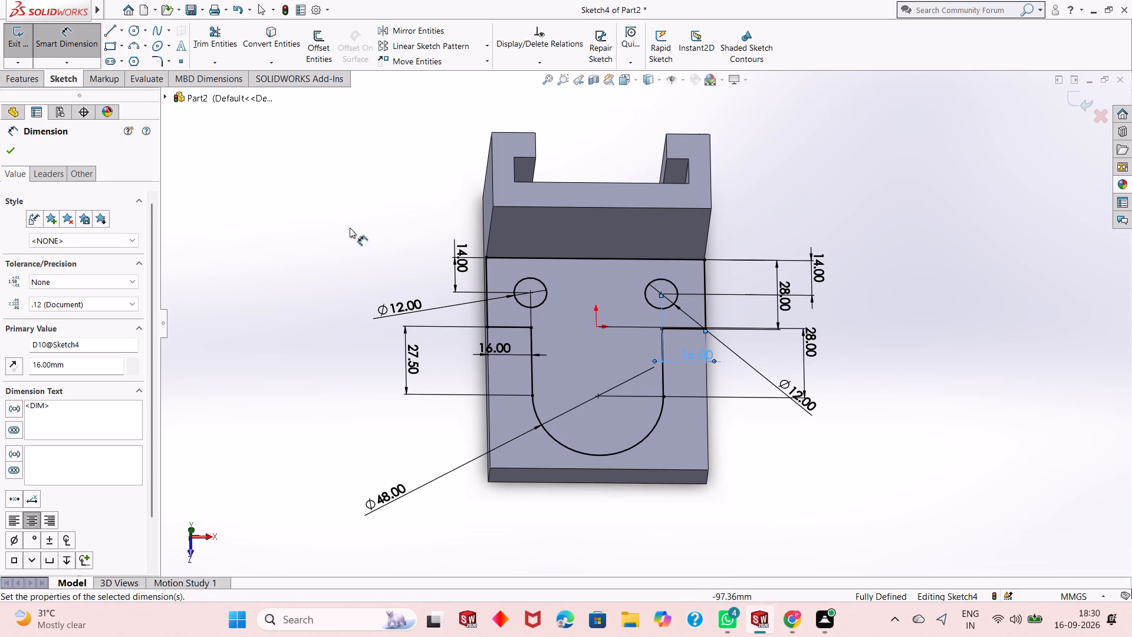
scroll(535, 293, down, 4)
scroll(533, 290, up, 3)
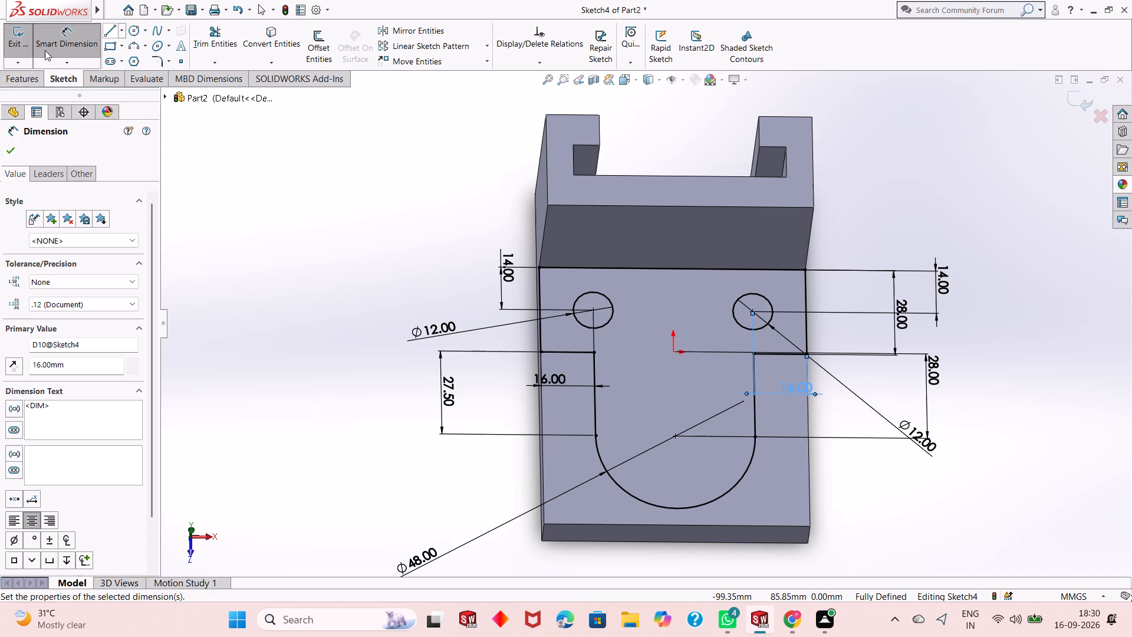
click(17, 153)
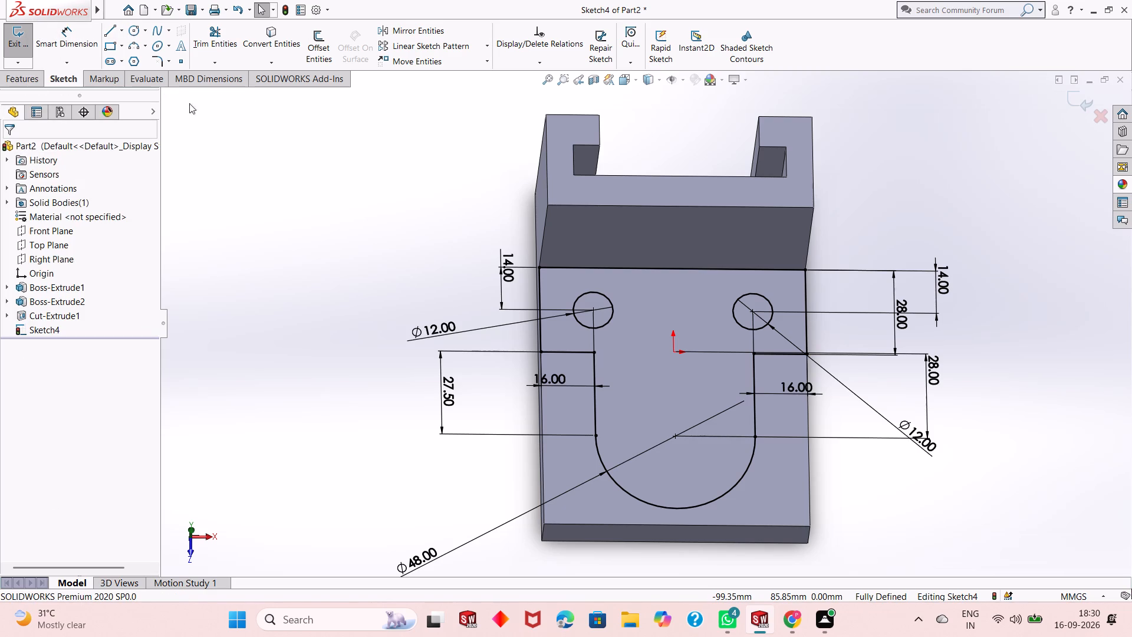
Inspect the dimensioned sketch on the base plate, looking closely at the area around the left 12 mm circle.
scroll(368, 310, up, 3)
scroll(435, 343, up, 1)
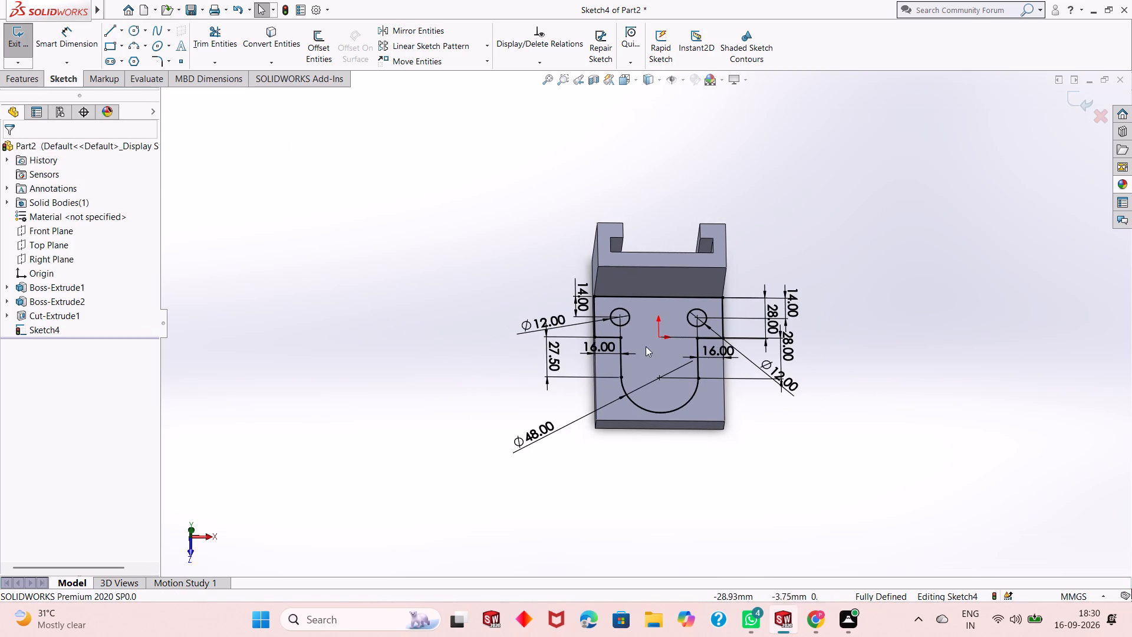
scroll(667, 347, down, 2)
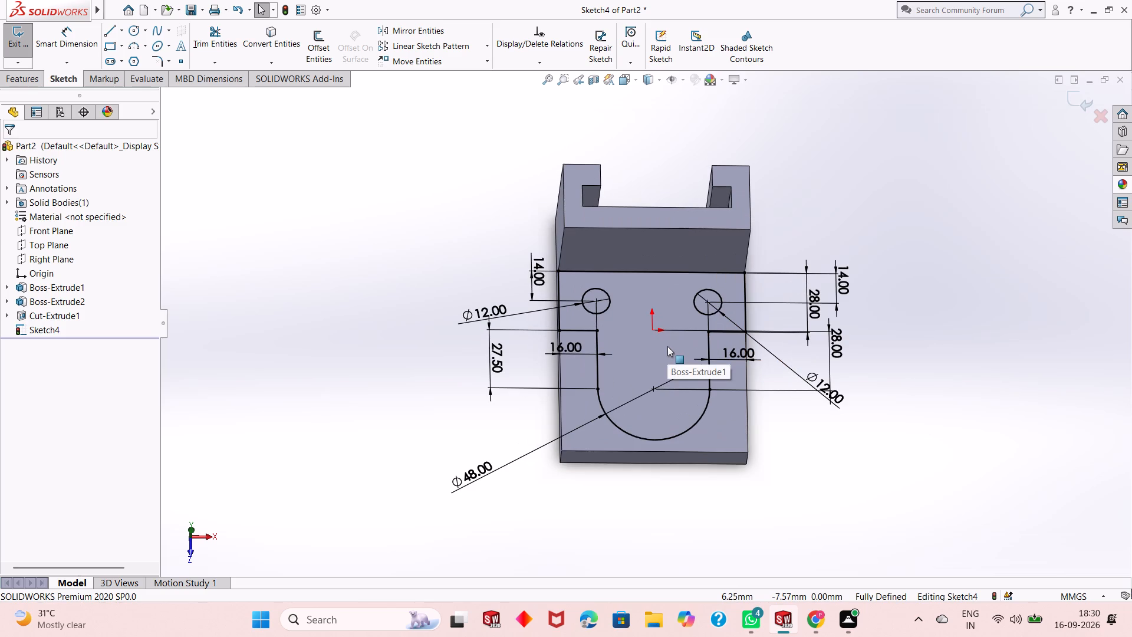
scroll(667, 346, down, 1)
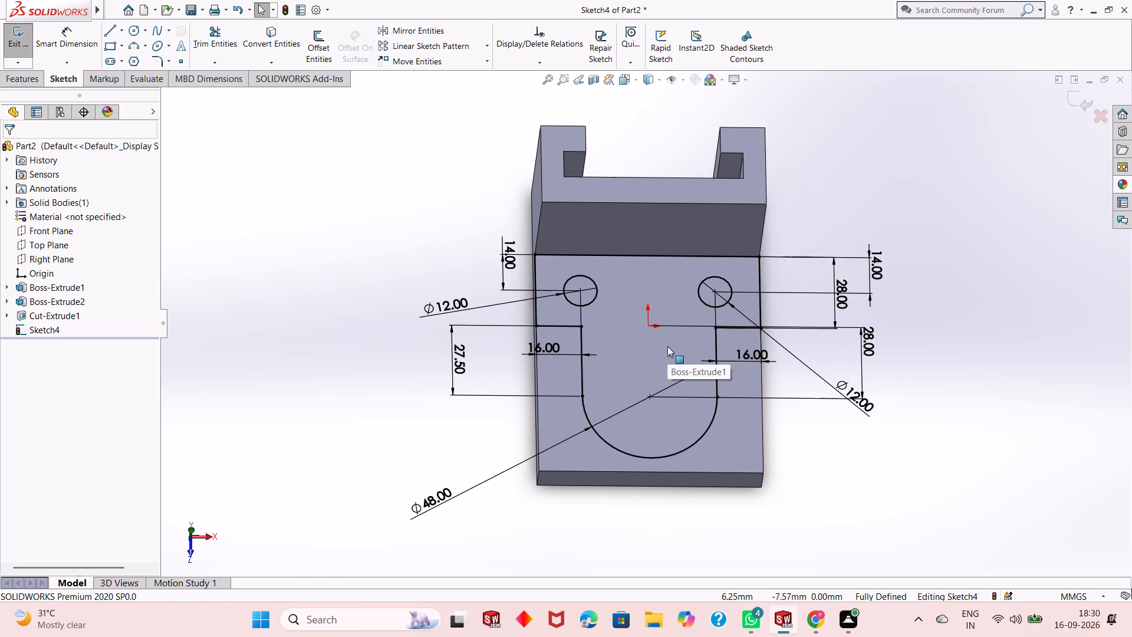
scroll(667, 346, down, 3)
middle_drag(536, 360, 536, 360)
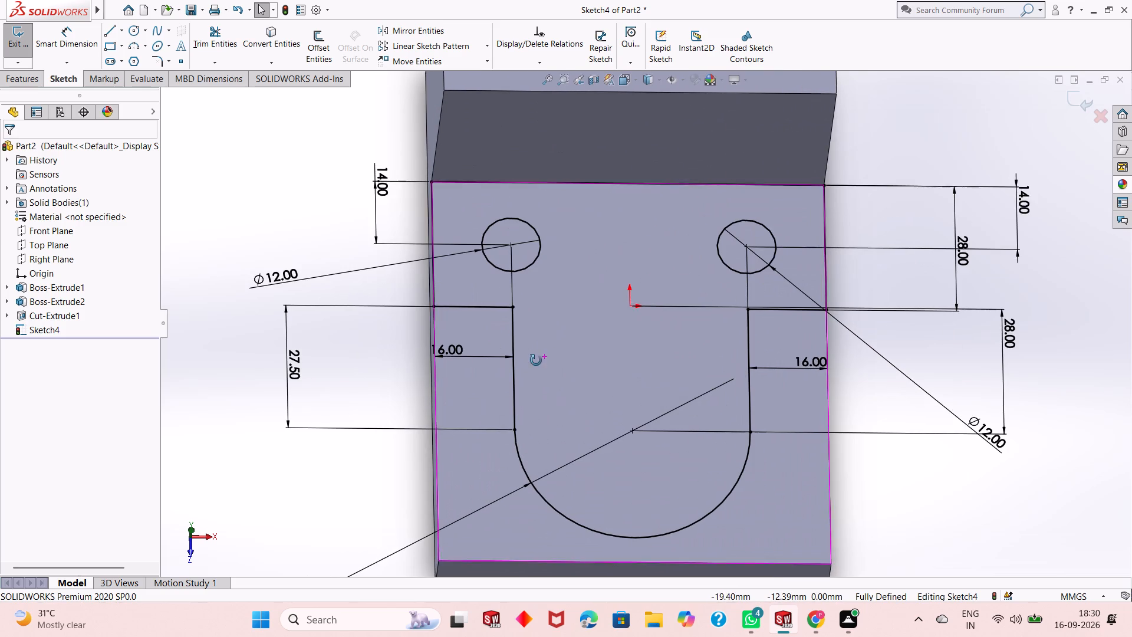
middle_drag(536, 360, 606, 278)
middle_drag(606, 283, 585, 315)
scroll(564, 344, up, 2)
middle_drag(566, 358, 550, 376)
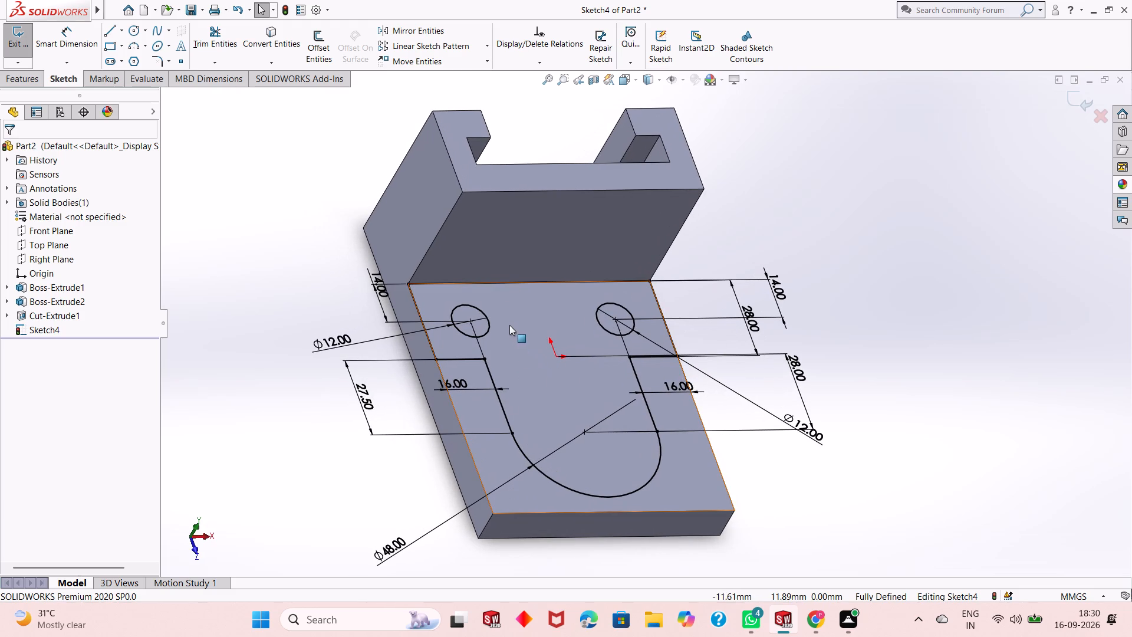
scroll(509, 325, down, 4)
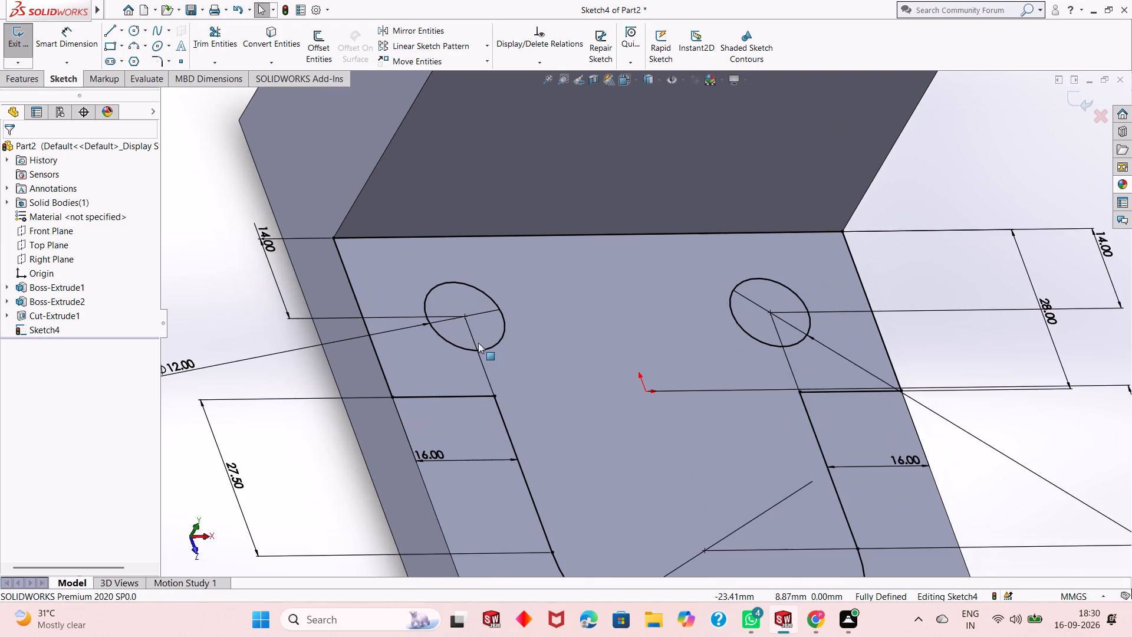
scroll(478, 343, down, 5)
scroll(360, 406, down, 2)
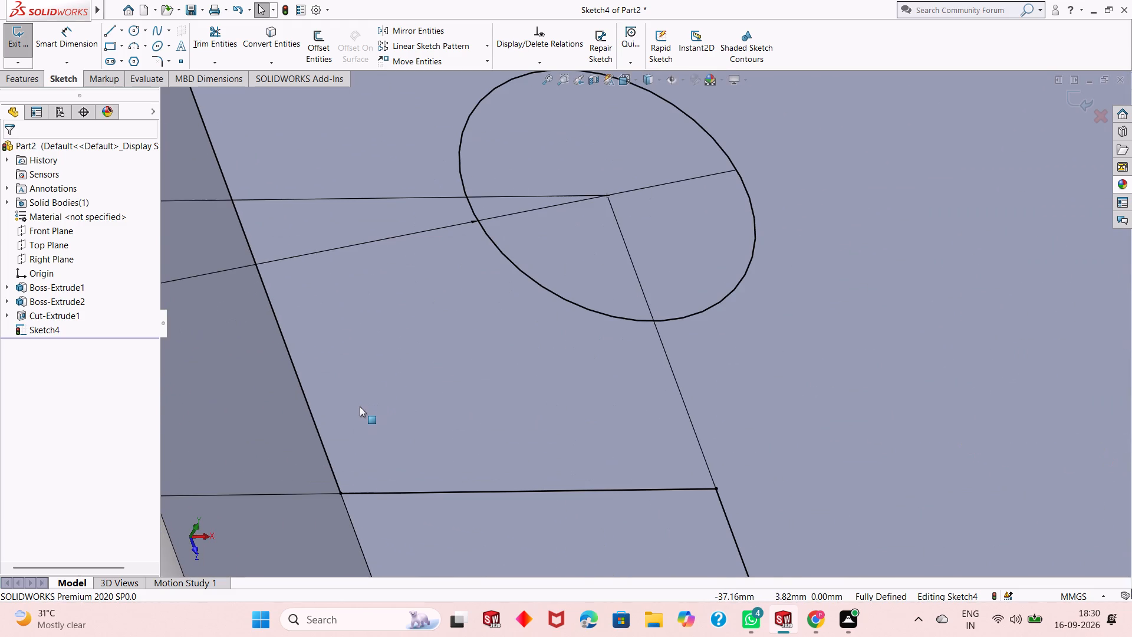
middle_drag(351, 447, 376, 356)
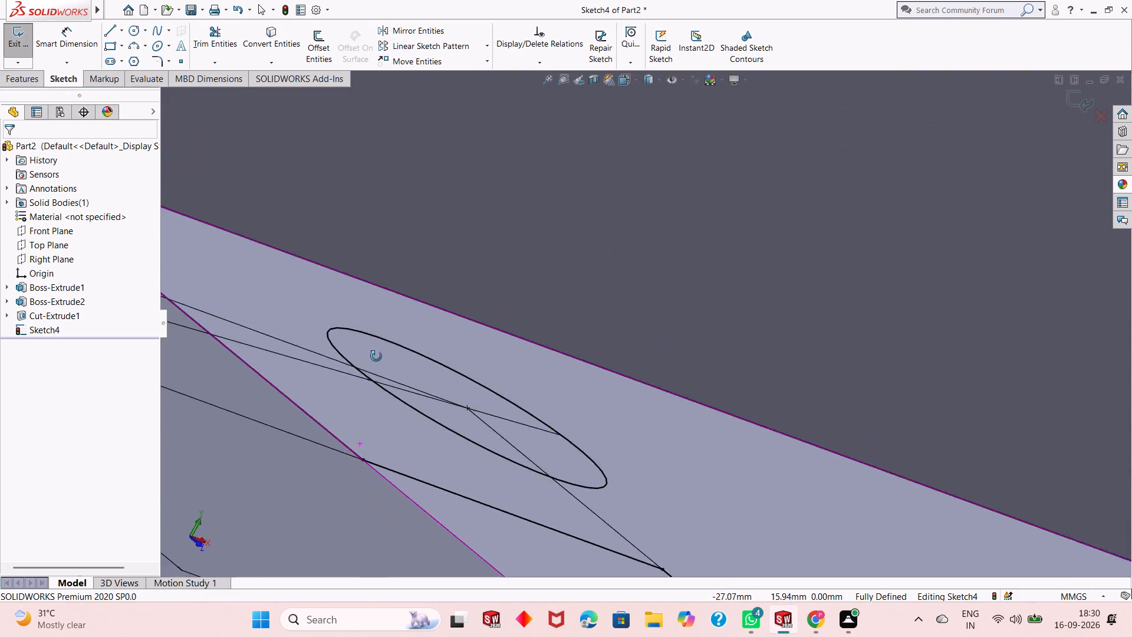
middle_drag(376, 356, 371, 370)
scroll(371, 370, up, 2)
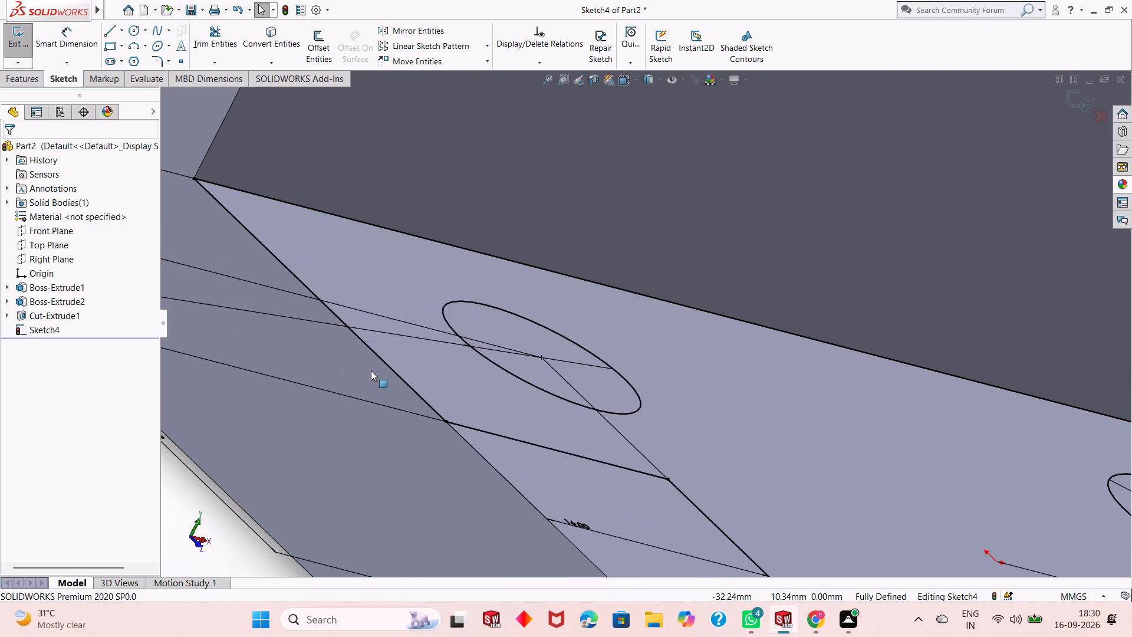
scroll(371, 370, up, 1)
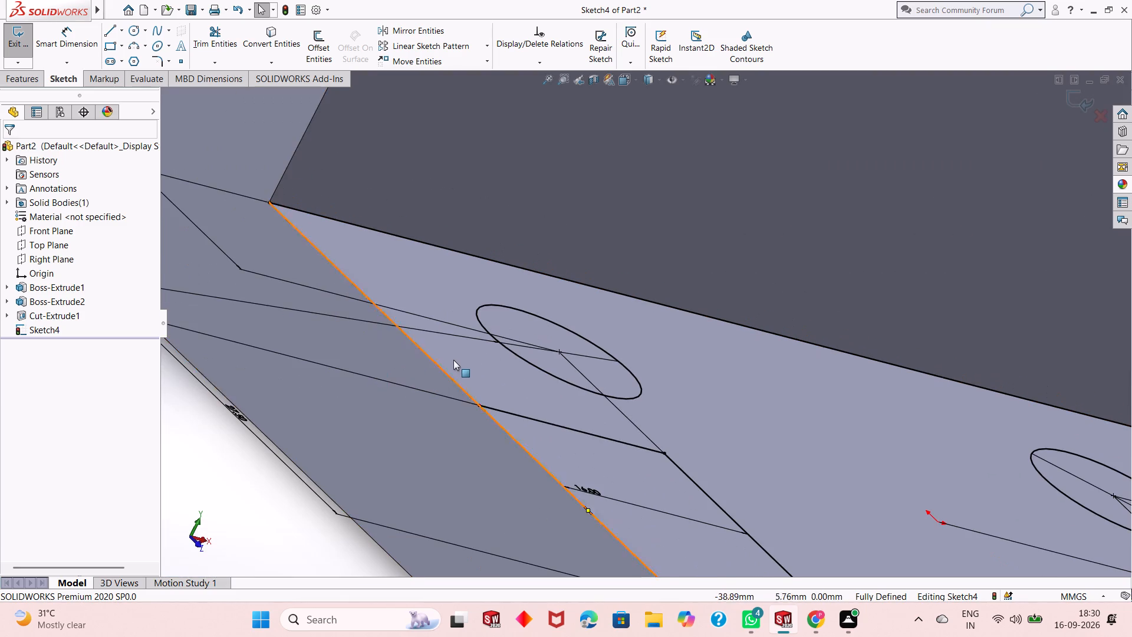
scroll(456, 359, down, 2)
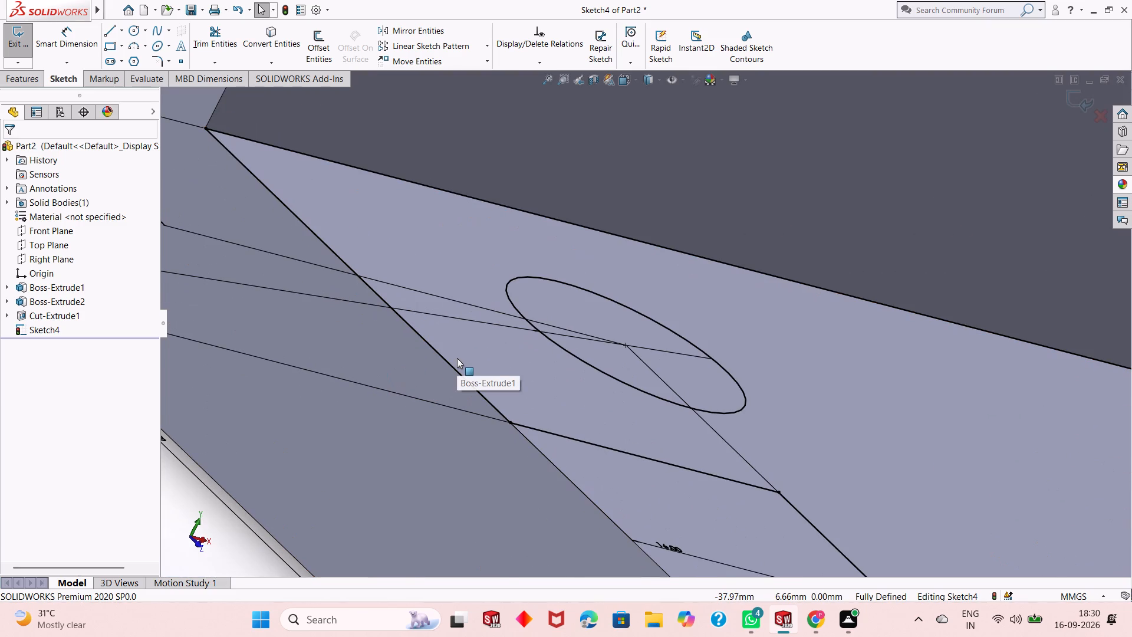
scroll(457, 358, up, 6)
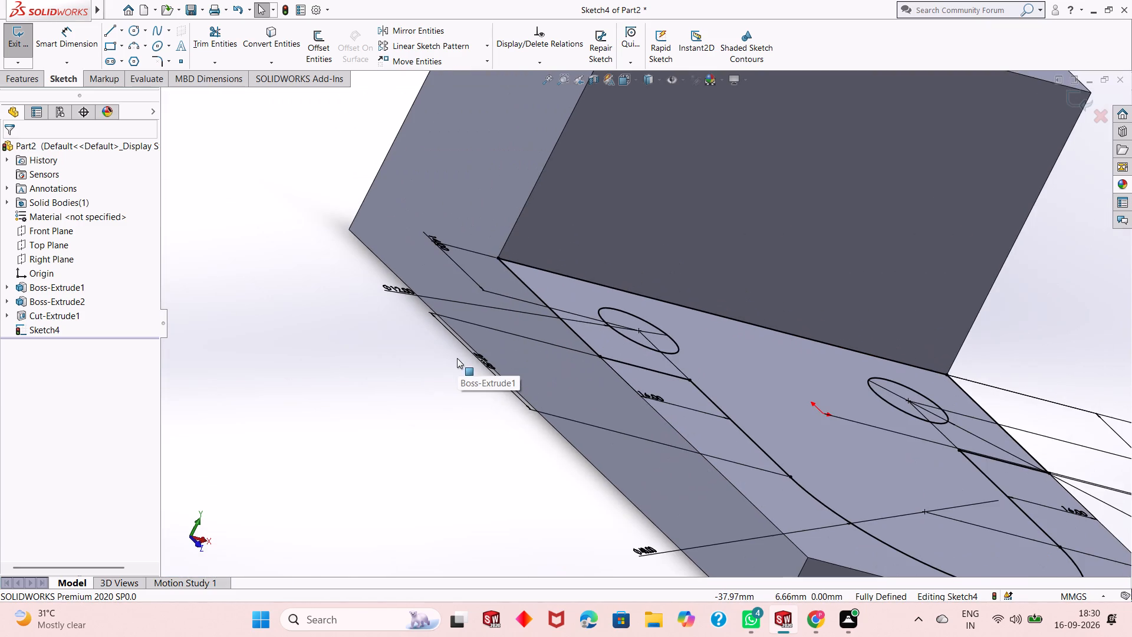
scroll(475, 350, up, 5)
Examine the T-slotted block from behind and above, checking how the sketch's upper edge meets the slot.
middle_drag(512, 305, 621, 281)
scroll(512, 305, up, 1)
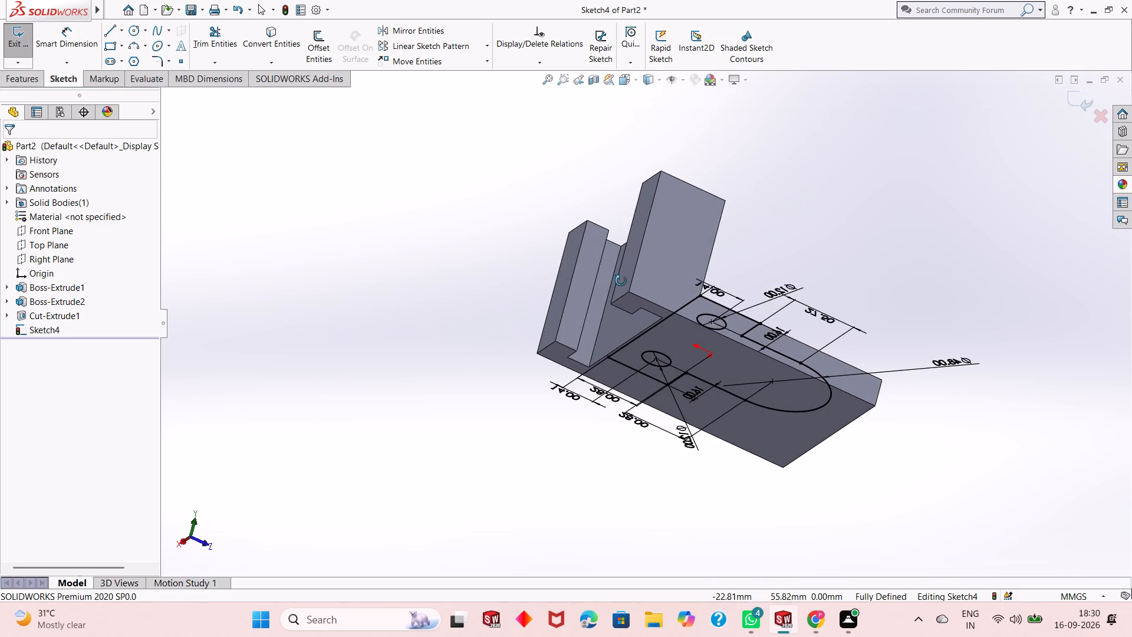
middle_drag(621, 281, 626, 327)
scroll(644, 300, down, 4)
middle_drag(637, 331, 648, 378)
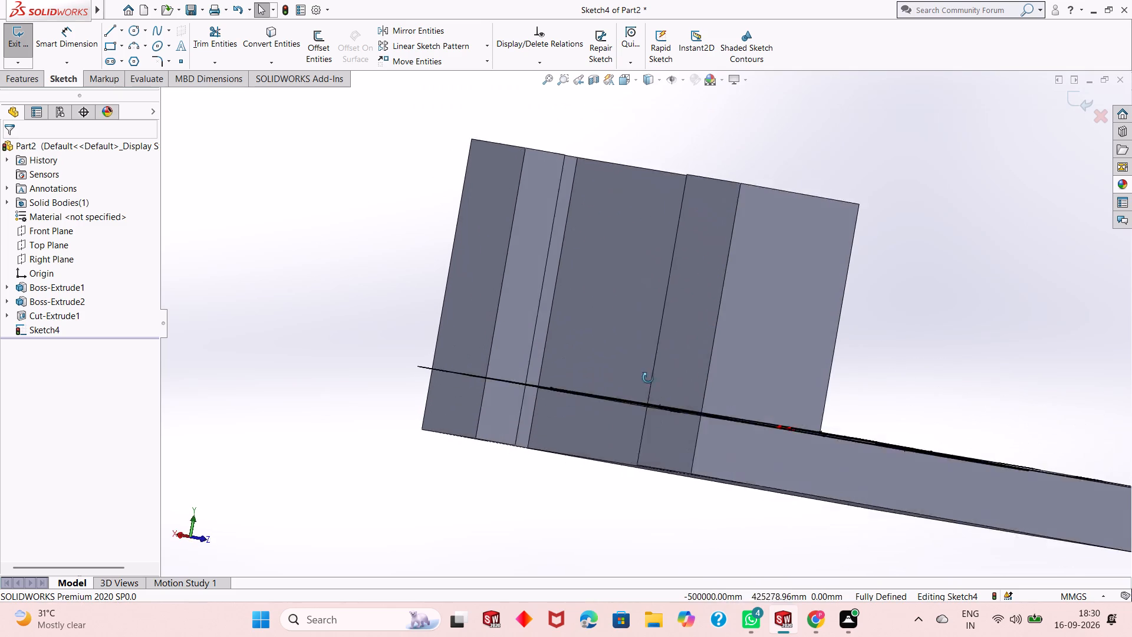
middle_drag(648, 378, 653, 399)
scroll(616, 428, down, 2)
middle_drag(613, 422, 592, 433)
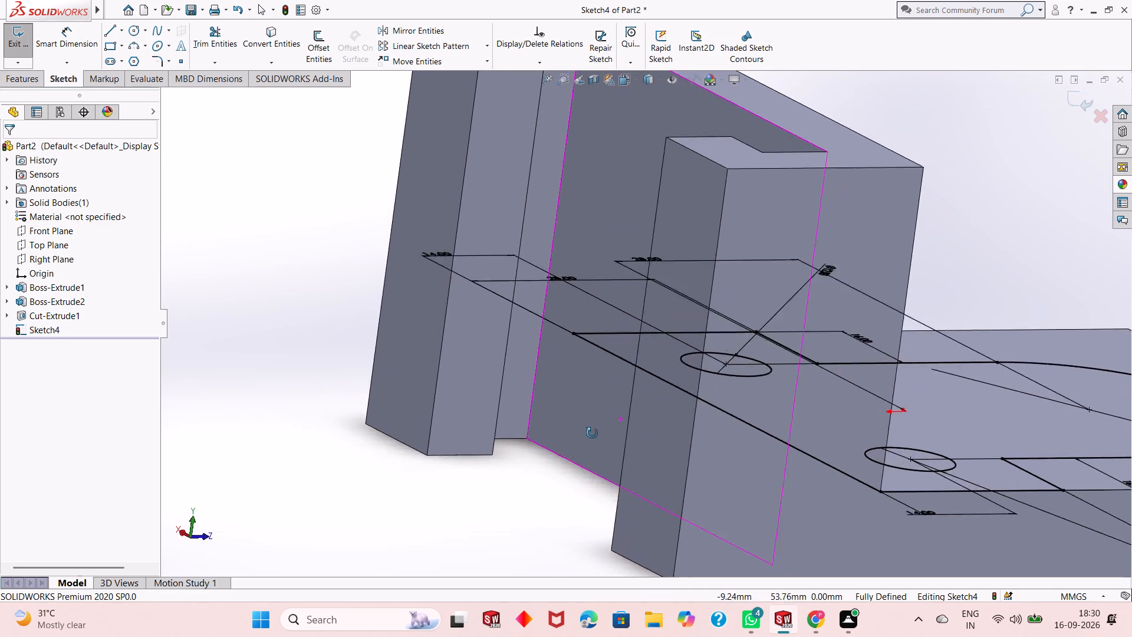
middle_drag(592, 433, 561, 520)
scroll(561, 520, up, 1)
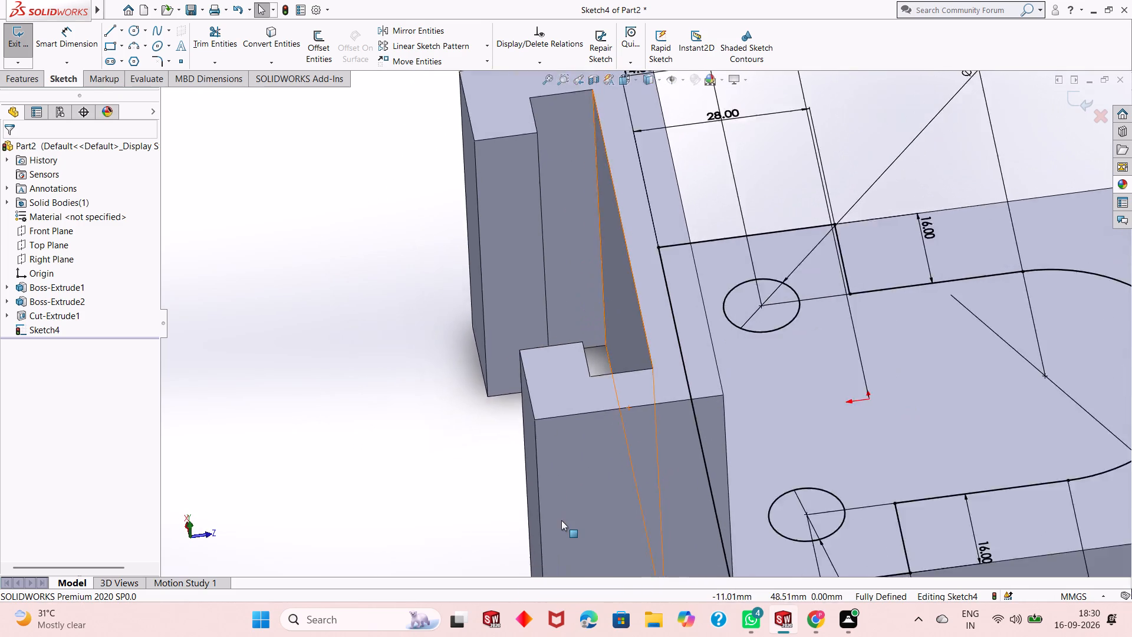
scroll(561, 520, up, 4)
scroll(556, 303, up, 1)
scroll(657, 274, down, 4)
middle_drag(593, 302, 597, 274)
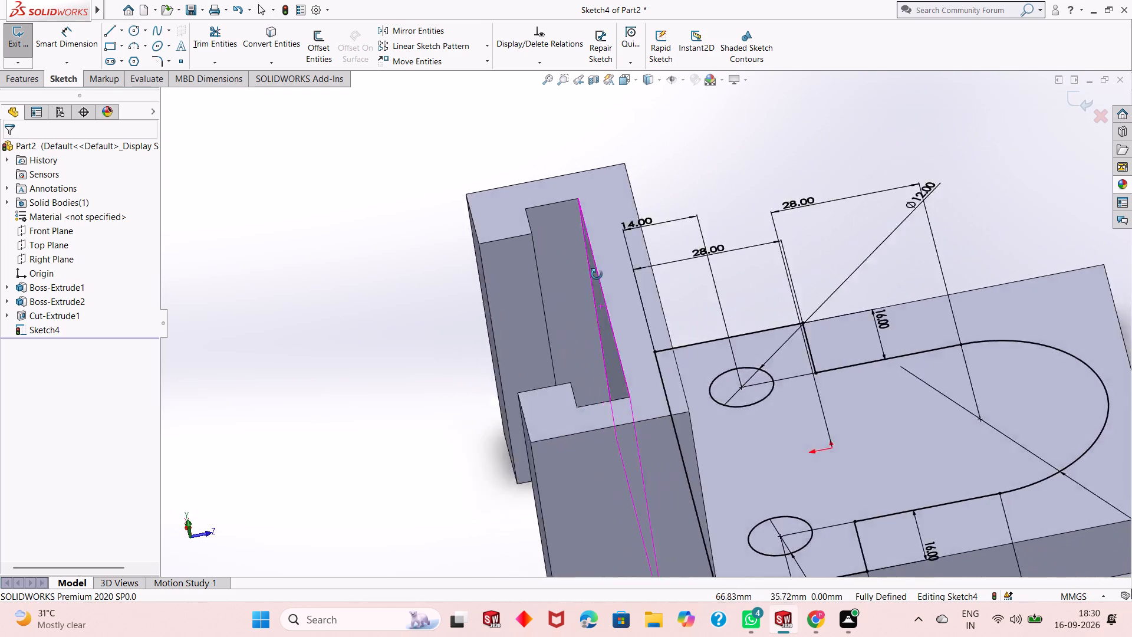
middle_drag(597, 274, 601, 330)
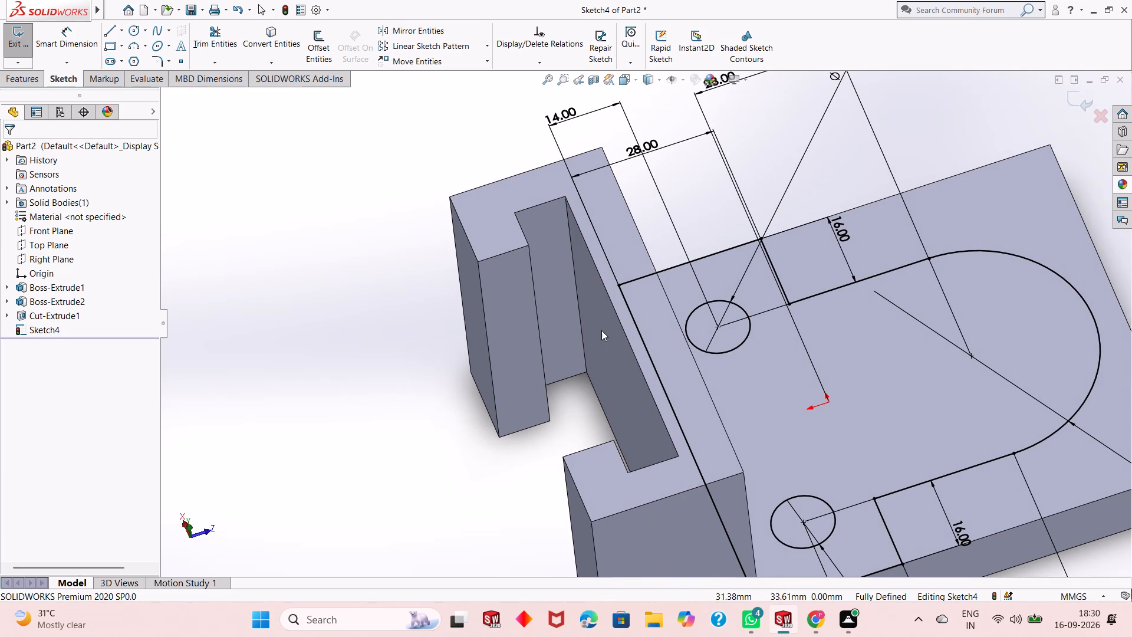
middle_drag(600, 331, 594, 290)
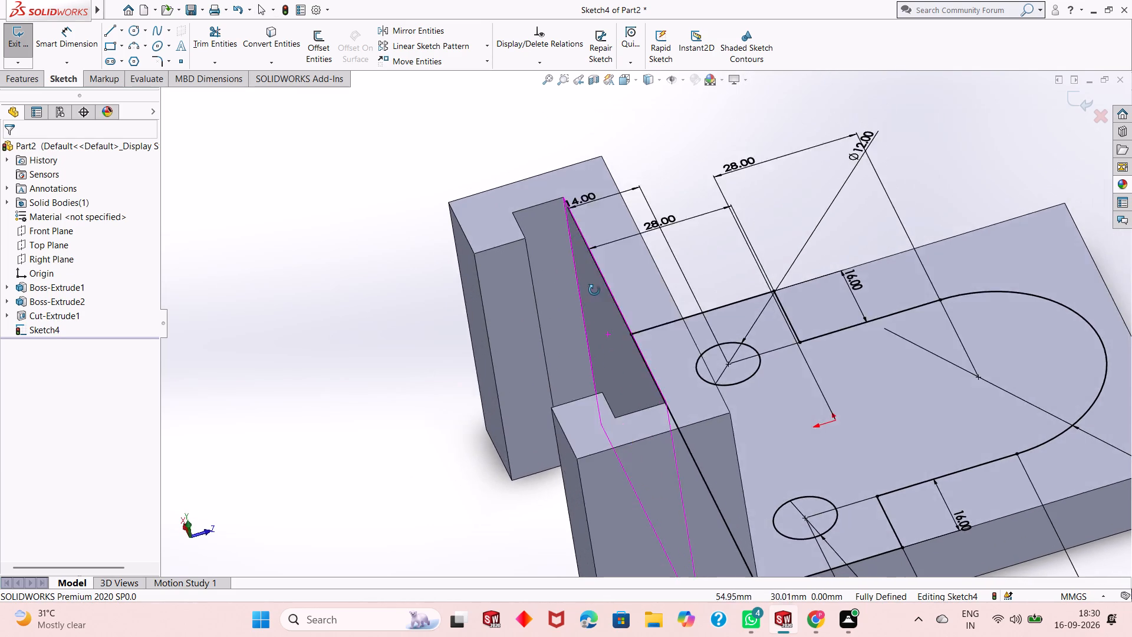
middle_drag(594, 290, 748, 476)
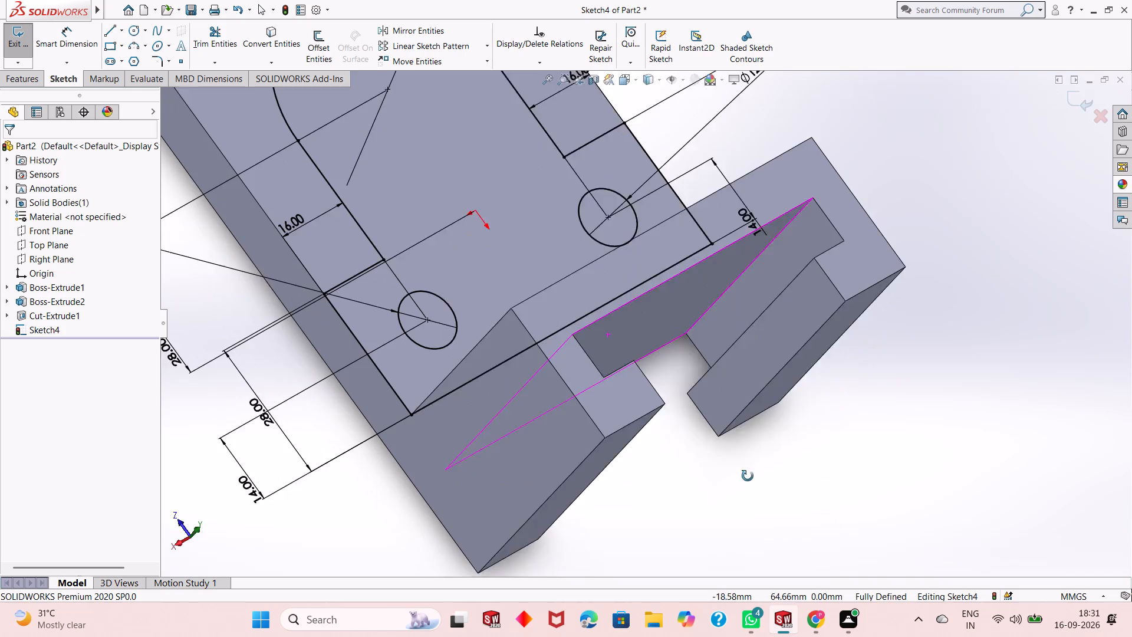
middle_drag(748, 476, 739, 492)
middle_drag(752, 422, 744, 392)
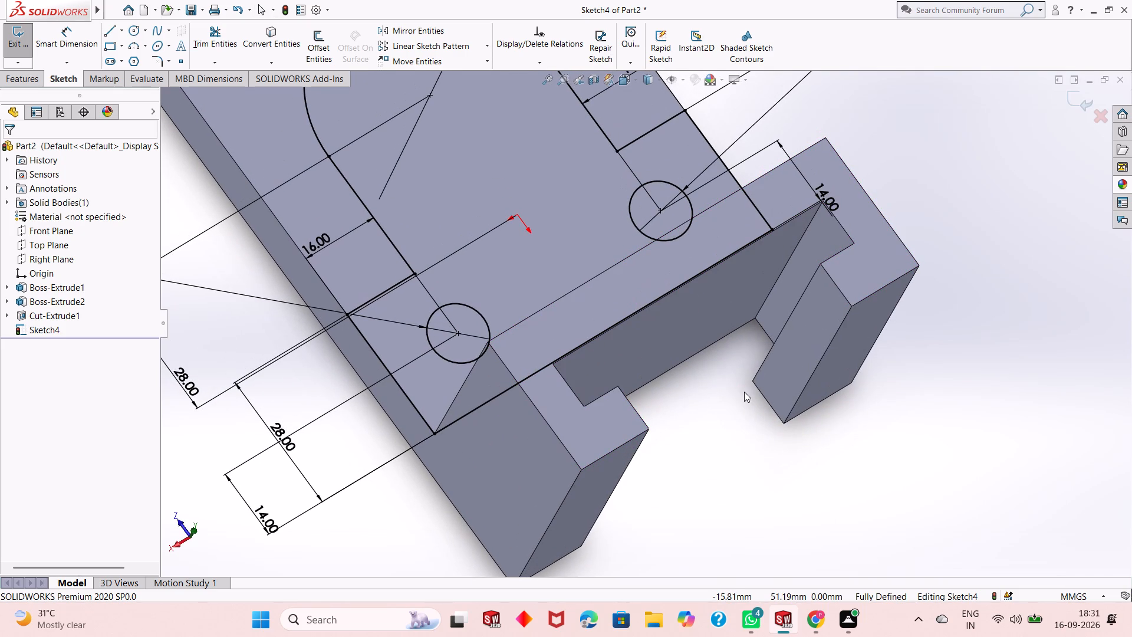
scroll(744, 392, up, 2)
scroll(613, 270, down, 2)
scroll(679, 340, down, 2)
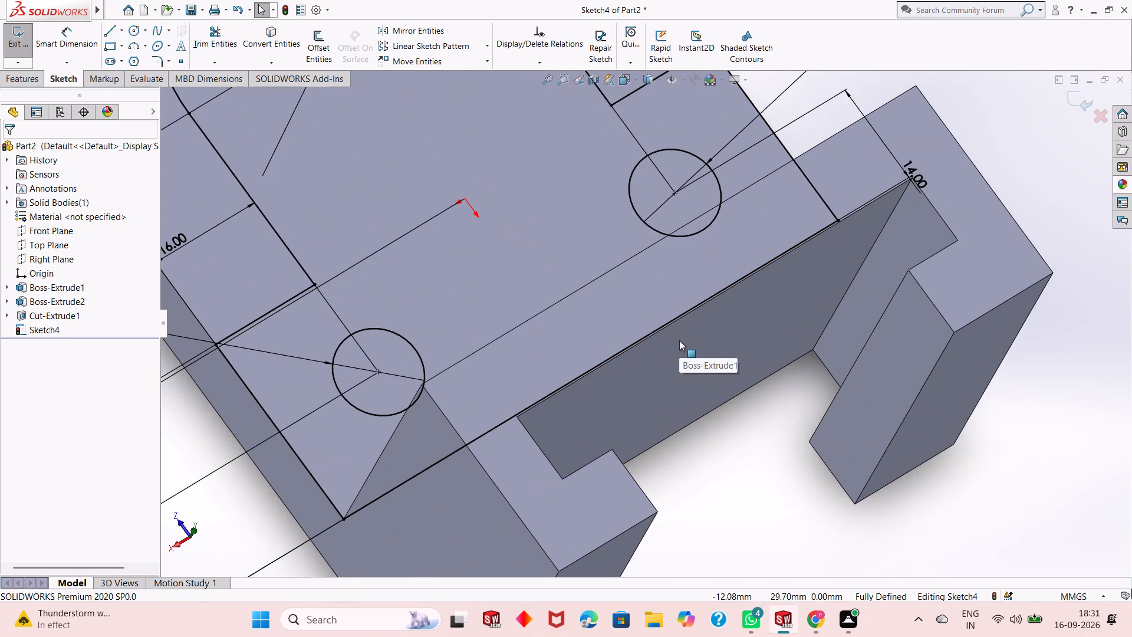
scroll(679, 340, down, 2)
scroll(689, 353, up, 2)
scroll(736, 379, up, 1)
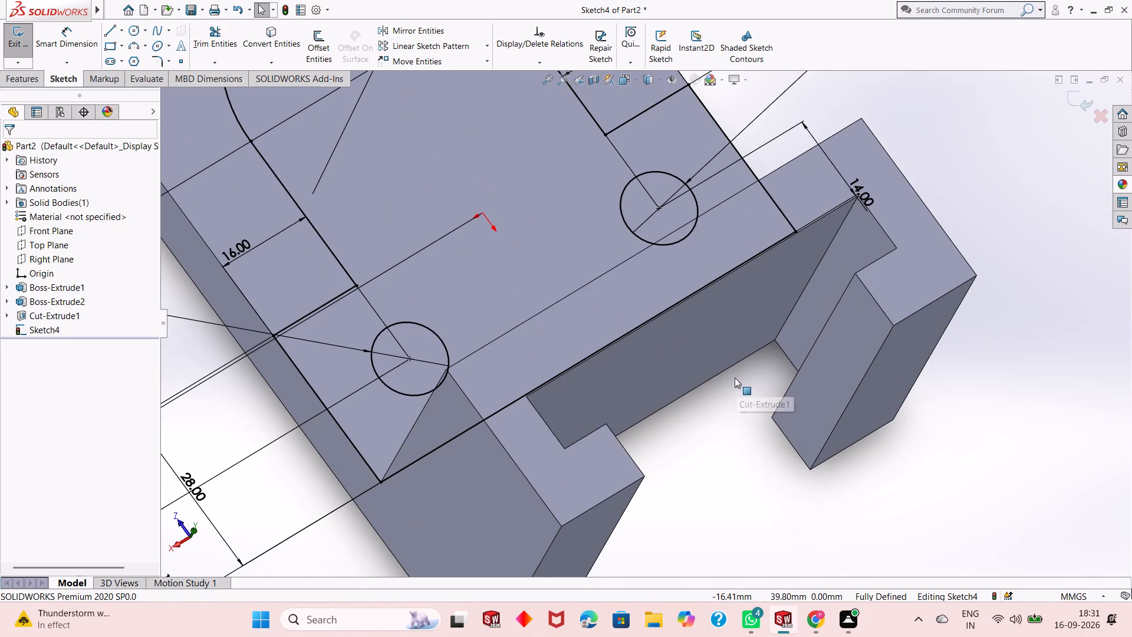
scroll(720, 353, down, 2)
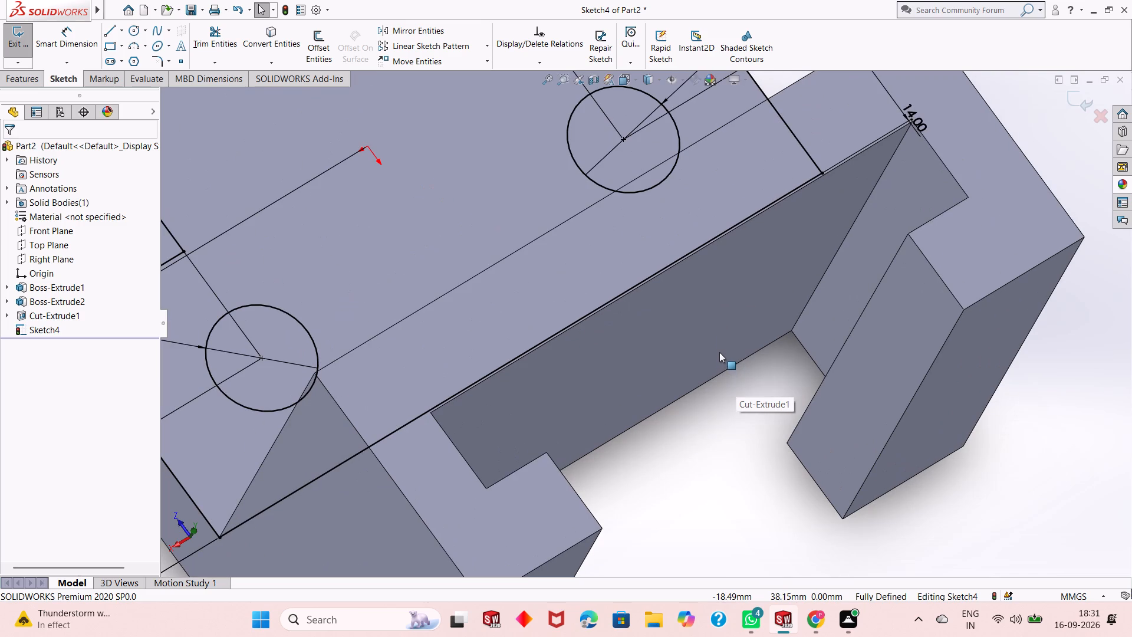
scroll(719, 352, up, 4)
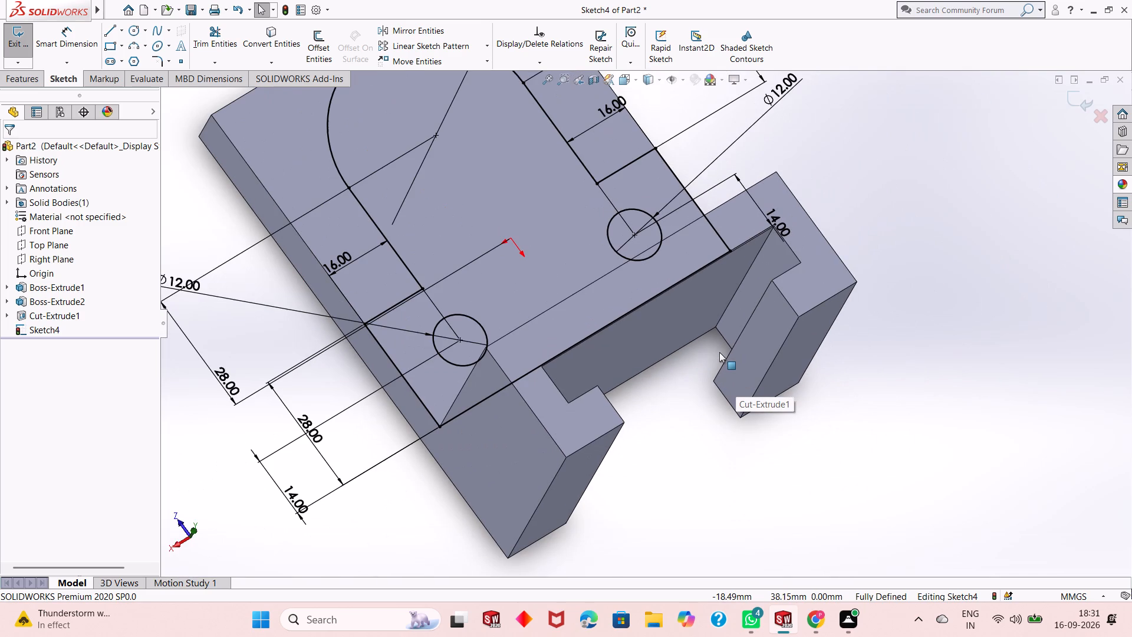
Examine the slotted block and the base plate's underside, checking how the profile sketch and its circles lie against the slot.
scroll(719, 352, up, 2)
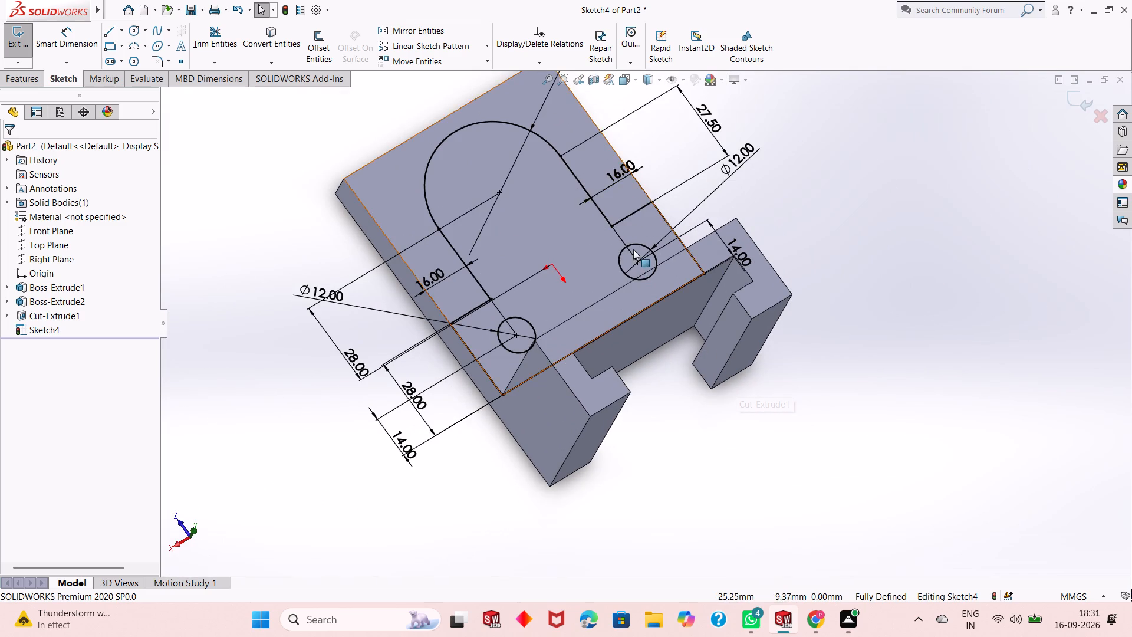
scroll(633, 249, down, 2)
middle_drag(700, 389, 660, 316)
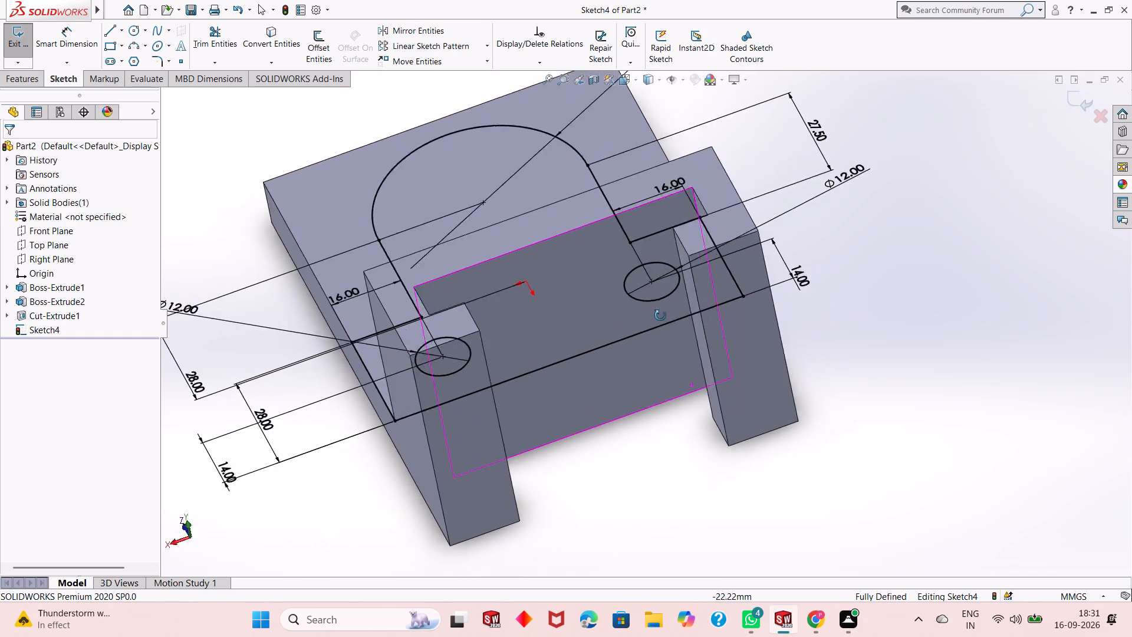
middle_drag(660, 316, 613, 304)
middle_drag(594, 432, 674, 317)
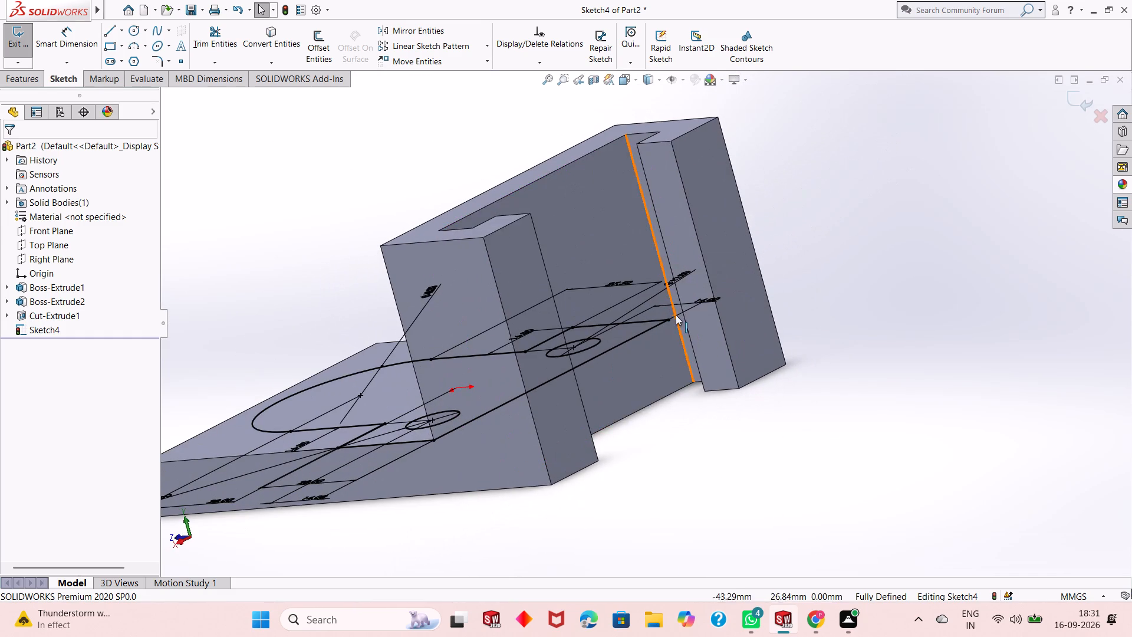
middle_drag(582, 442, 674, 320)
scroll(674, 320, up, 1)
middle_drag(588, 447, 584, 401)
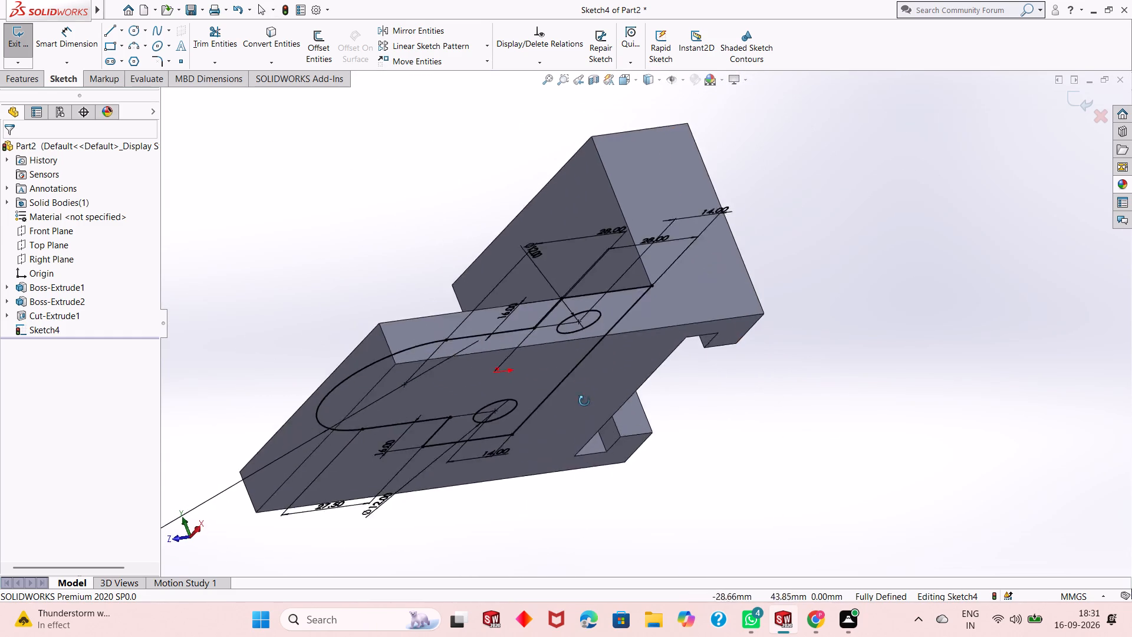
middle_drag(584, 401, 579, 343)
scroll(579, 314, down, 4)
scroll(538, 353, down, 3)
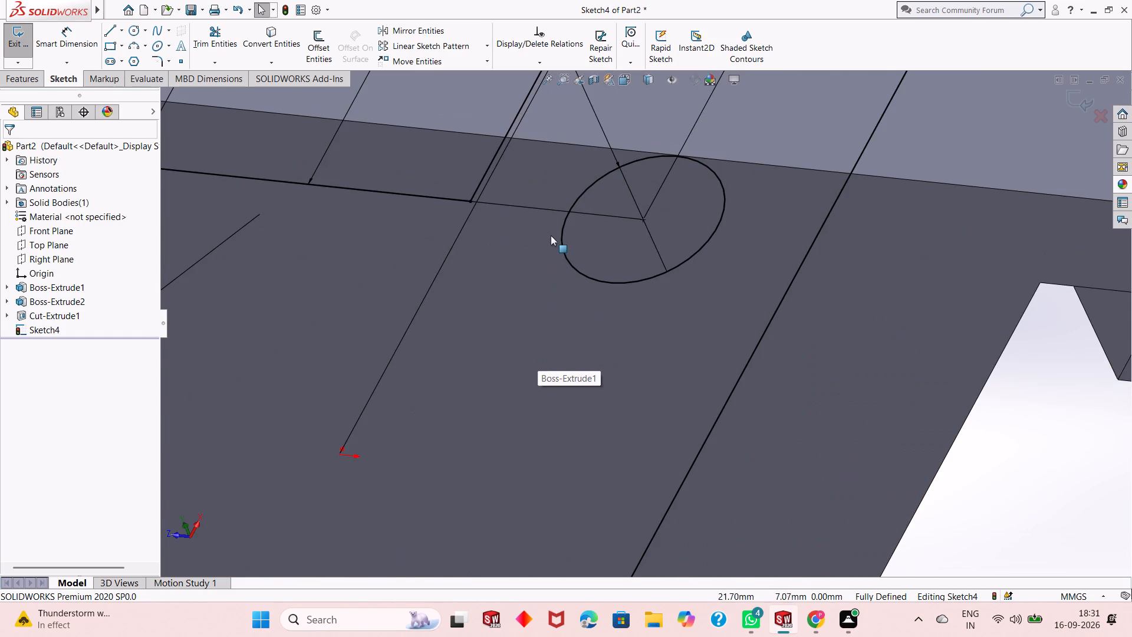
scroll(551, 235, up, 4)
scroll(425, 260, down, 3)
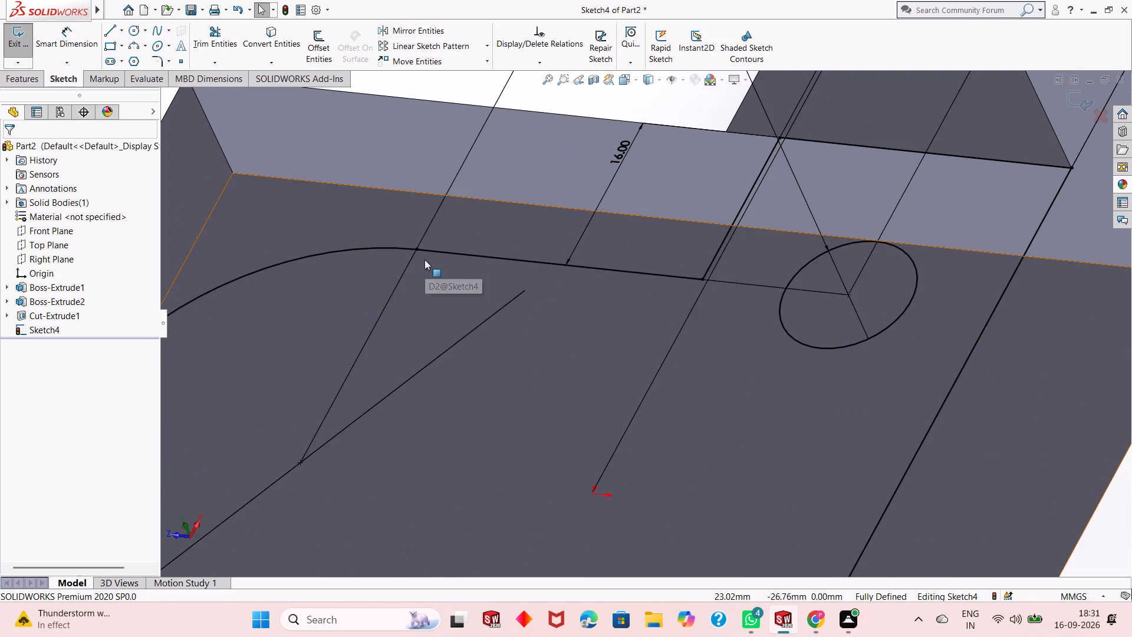
scroll(446, 255, up, 3)
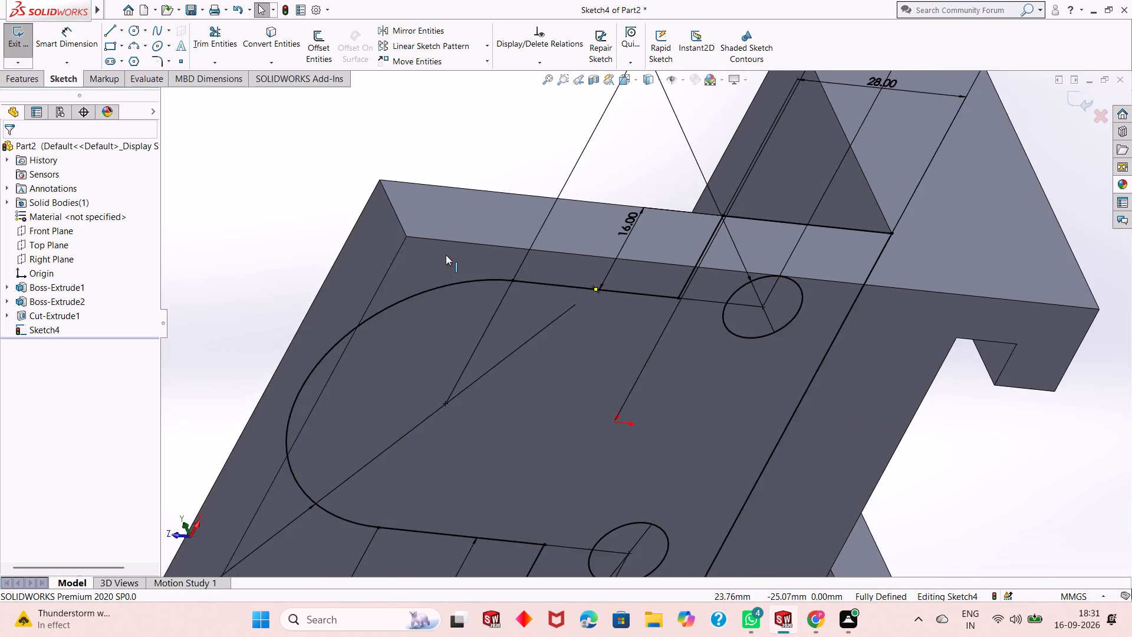
scroll(446, 255, up, 1)
middle_drag(446, 255, 446, 261)
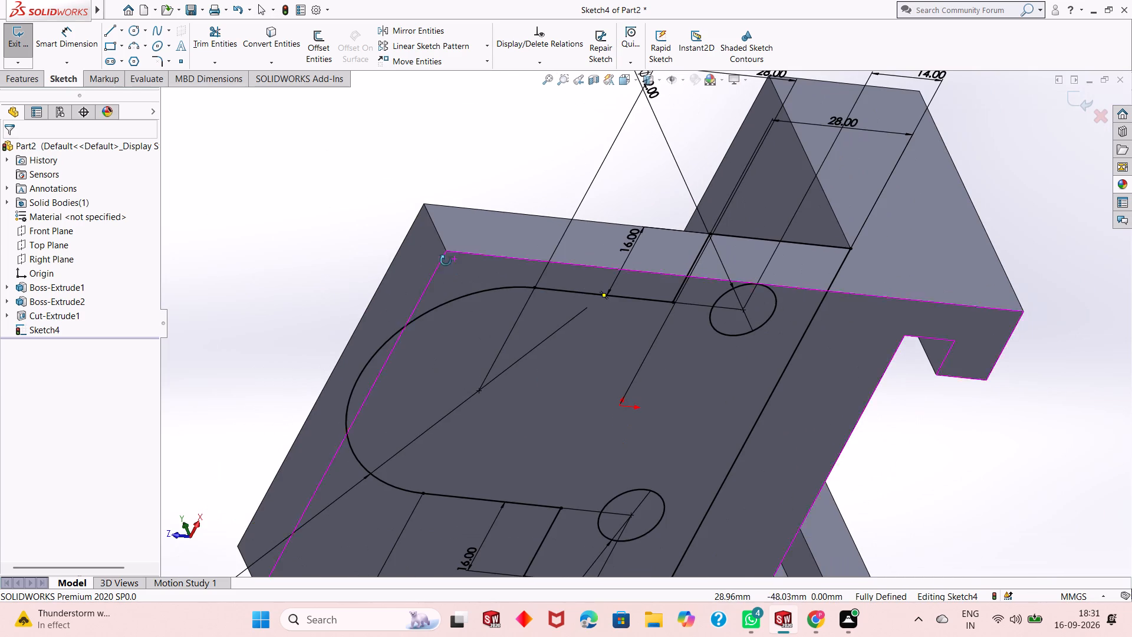
middle_drag(446, 261, 441, 372)
Examine the dimensioned base-plate sketch from the side and from above, including both 12 mm circles and the U-shaped end.
scroll(441, 372, up, 4)
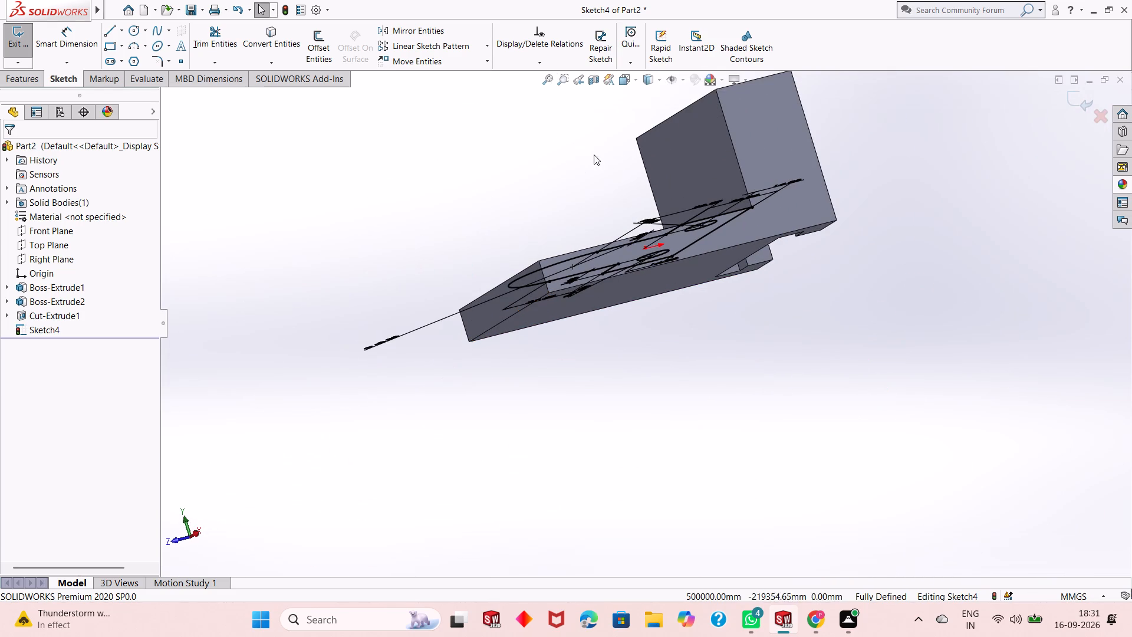
scroll(607, 127, down, 4)
scroll(671, 280, up, 1)
middle_drag(673, 291, 682, 312)
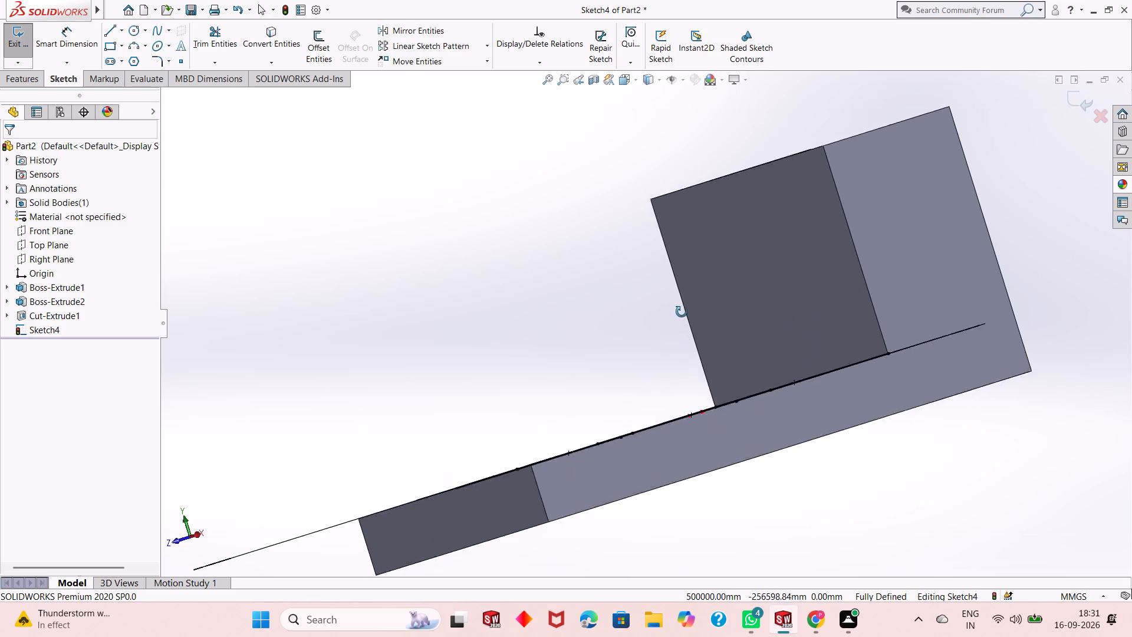
middle_drag(682, 312, 693, 373)
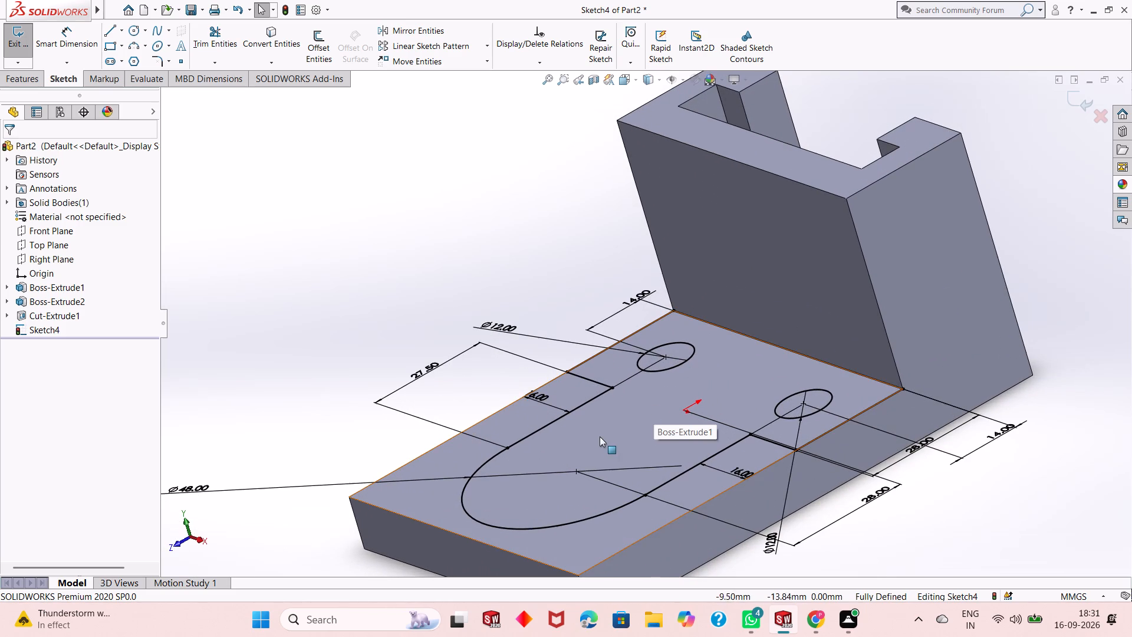
scroll(600, 442, down, 2)
middle_drag(600, 442, 635, 488)
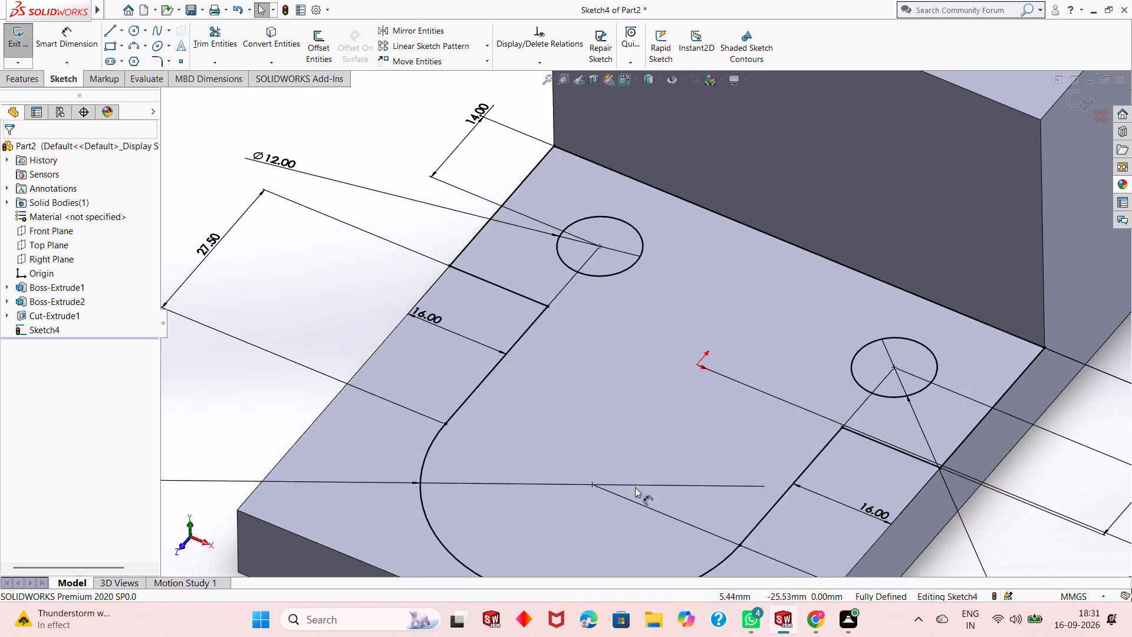
scroll(635, 487, up, 2)
middle_drag(630, 395, 633, 426)
scroll(636, 300, down, 3)
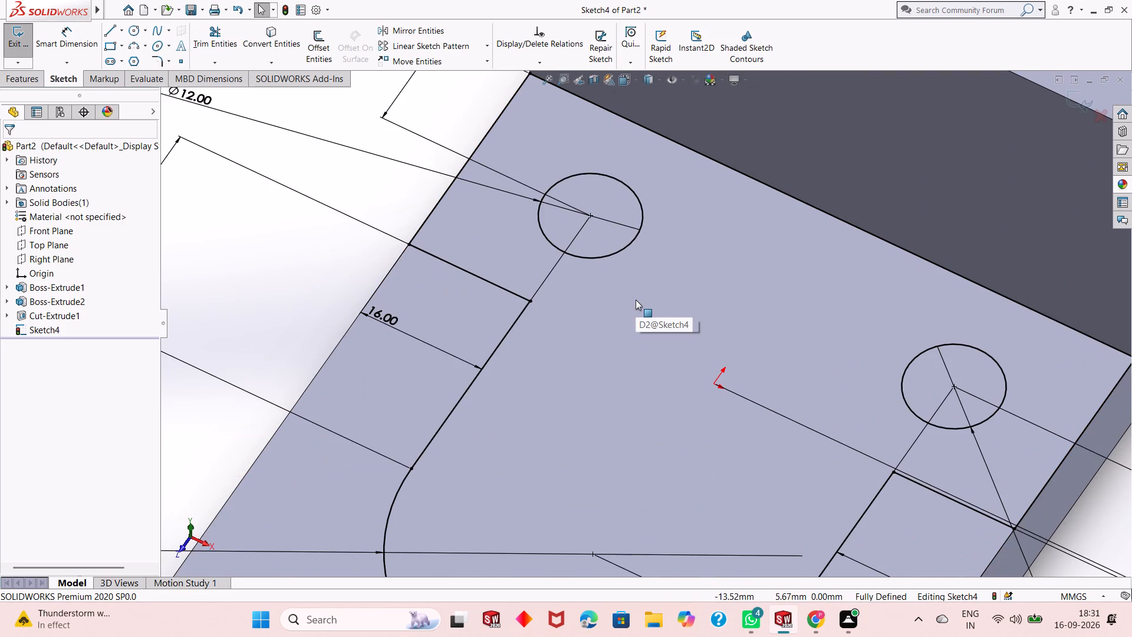
scroll(636, 299, up, 4)
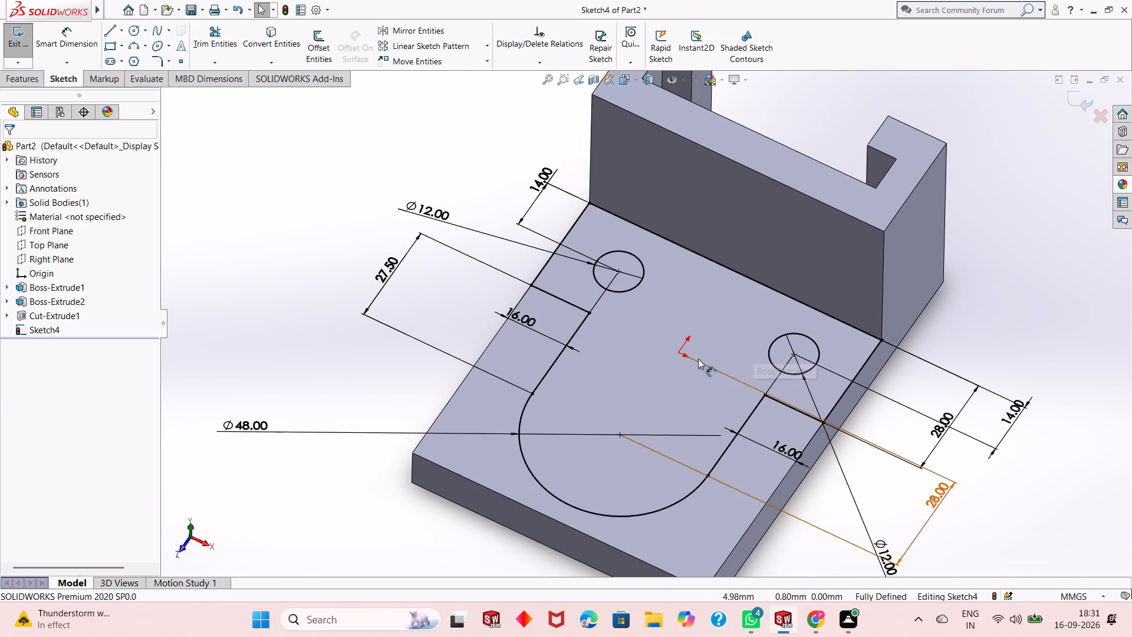
scroll(614, 374, up, 1)
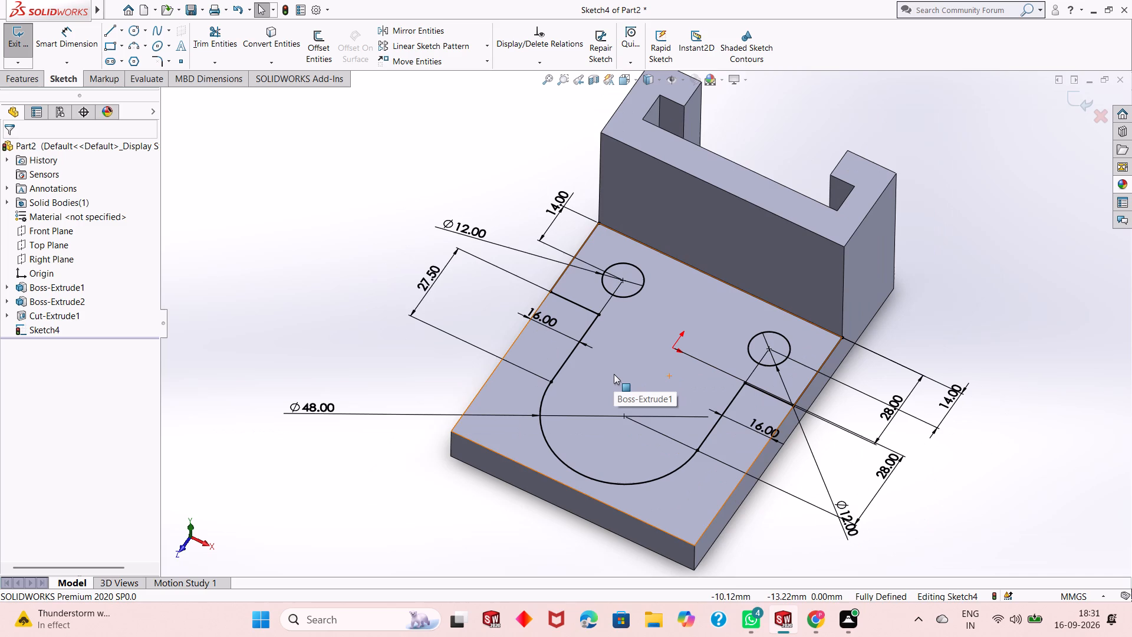
Extrude the base-plate profile upward 20 mm as a blind boss merged with the part.
click(17, 80)
click(20, 57)
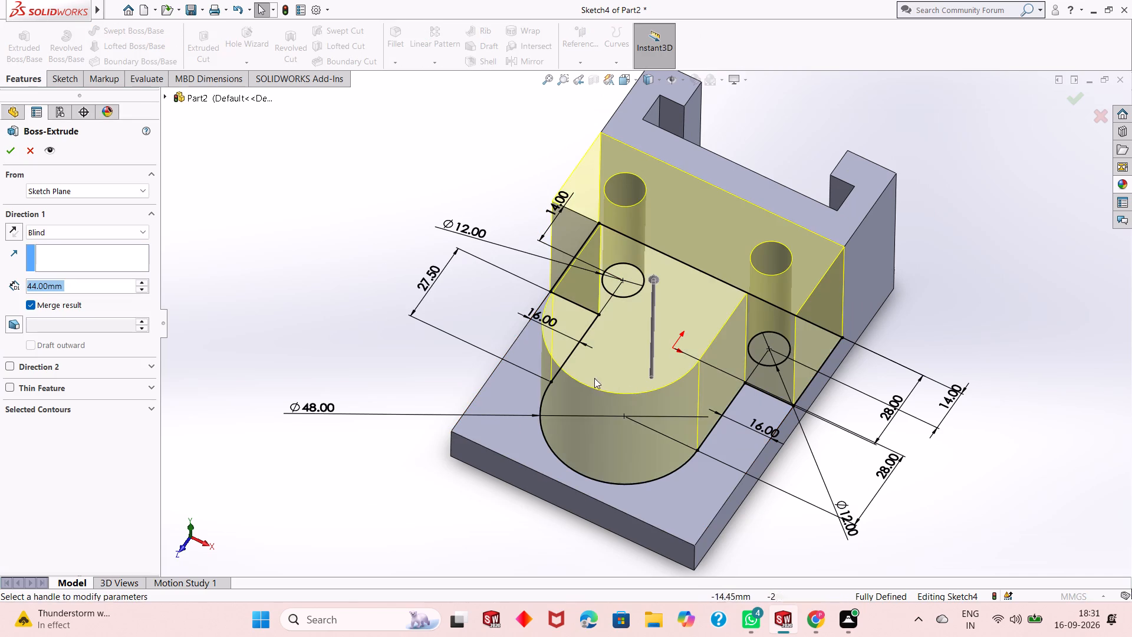
middle_drag(703, 416, 640, 338)
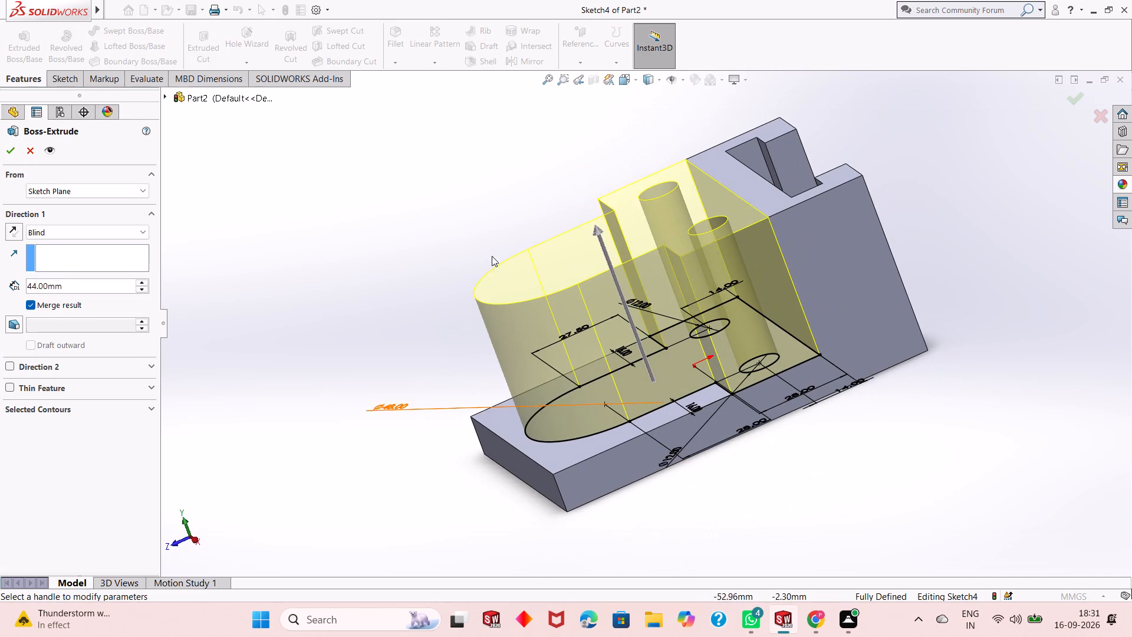
double_click(67, 281)
double_click(67, 283)
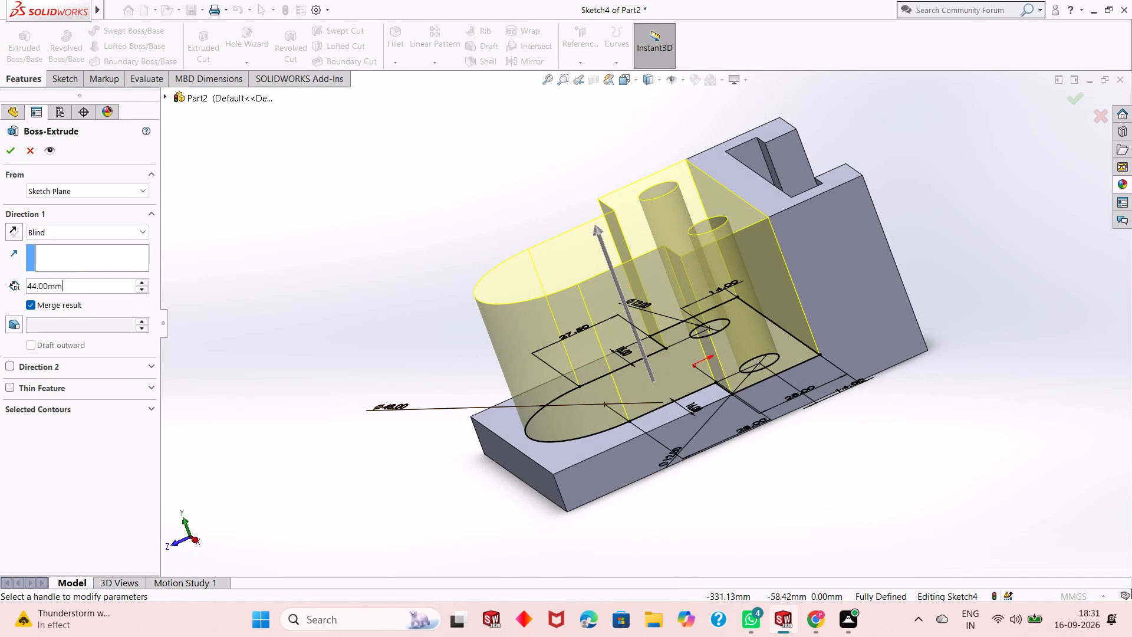
click(67, 283)
triple_click(68, 284)
double_click(68, 285)
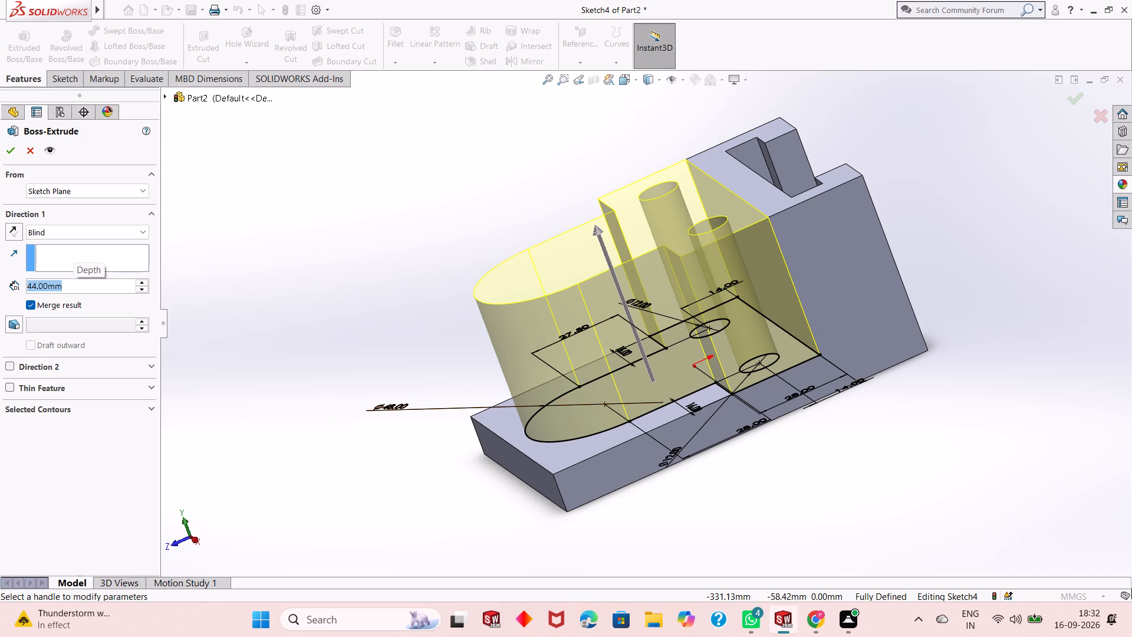
text(20)
key(Return)
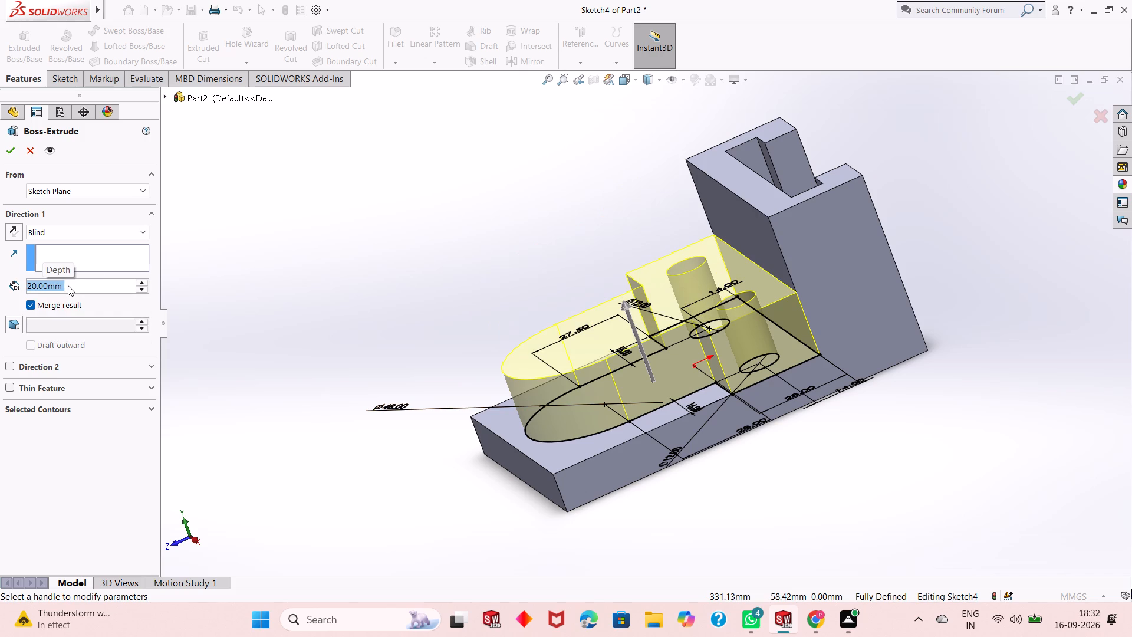
click(10, 149)
click(304, 246)
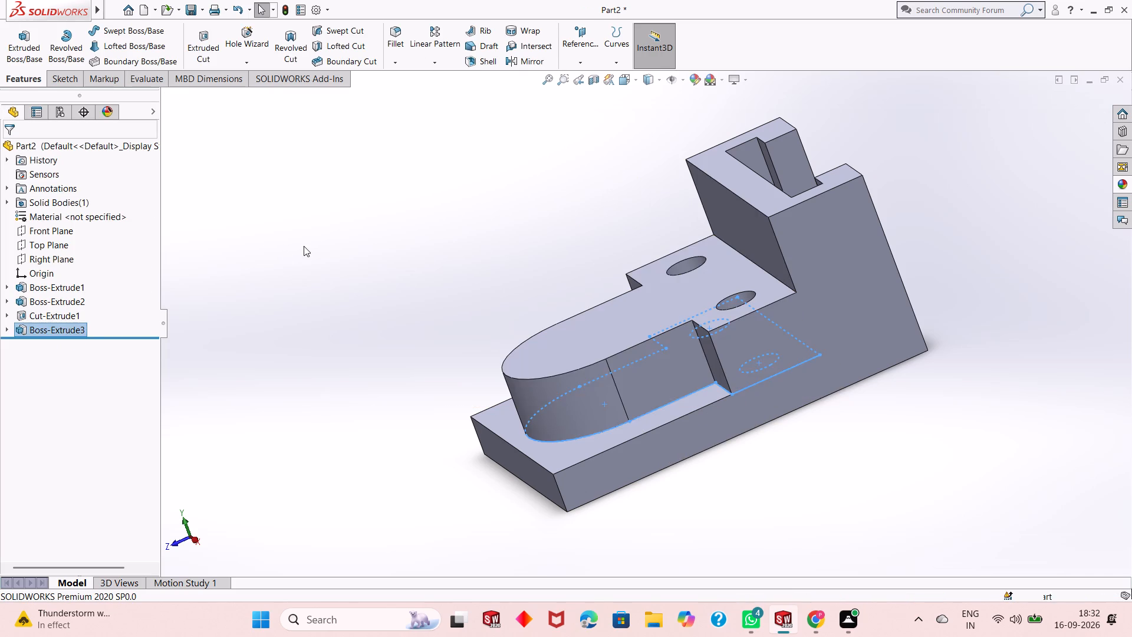
Inspect the raised U-shaped boss and its two holes from the side, front and above.
middle_drag(412, 306, 454, 221)
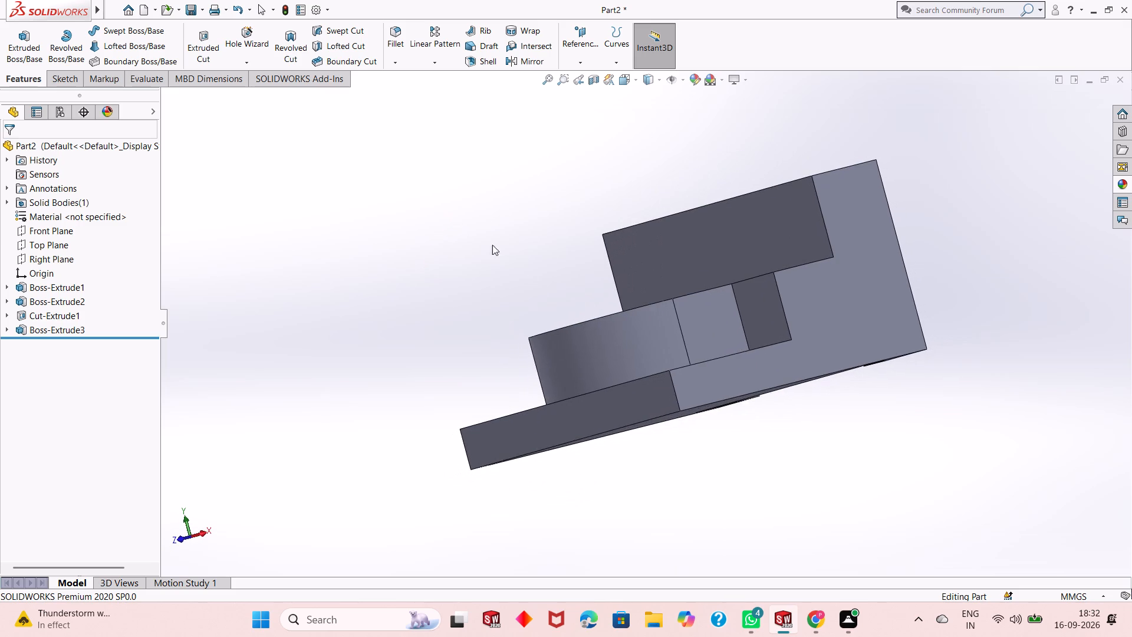
scroll(551, 274, down, 3)
scroll(544, 293, up, 5)
middle_drag(664, 290, 677, 391)
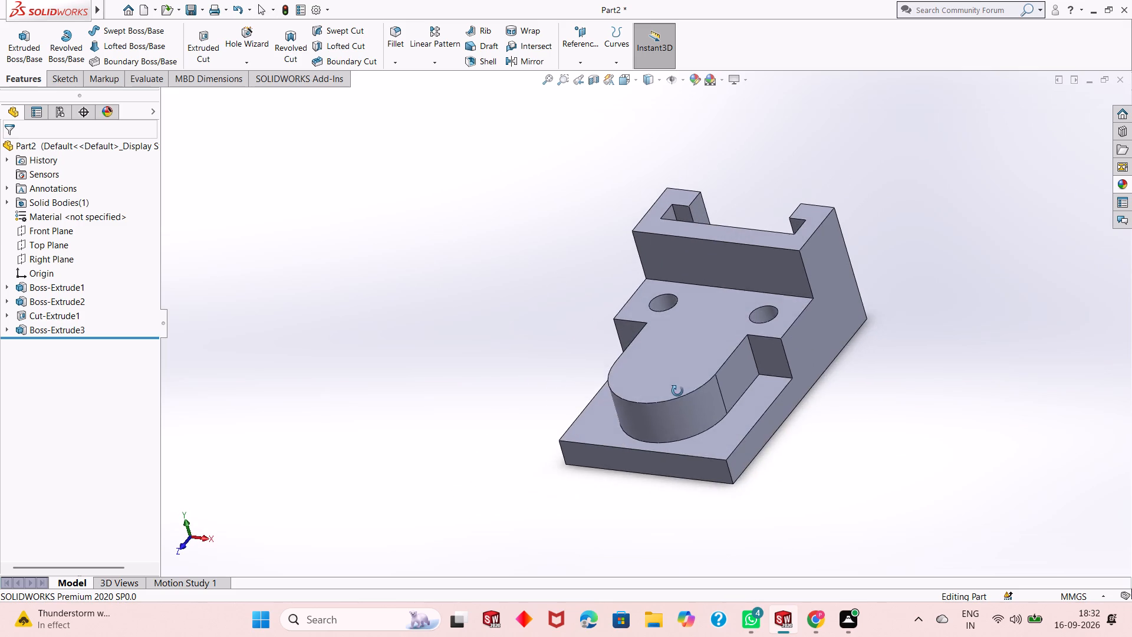
middle_drag(677, 391, 677, 398)
scroll(695, 328, down, 3)
middle_drag(695, 327, 674, 465)
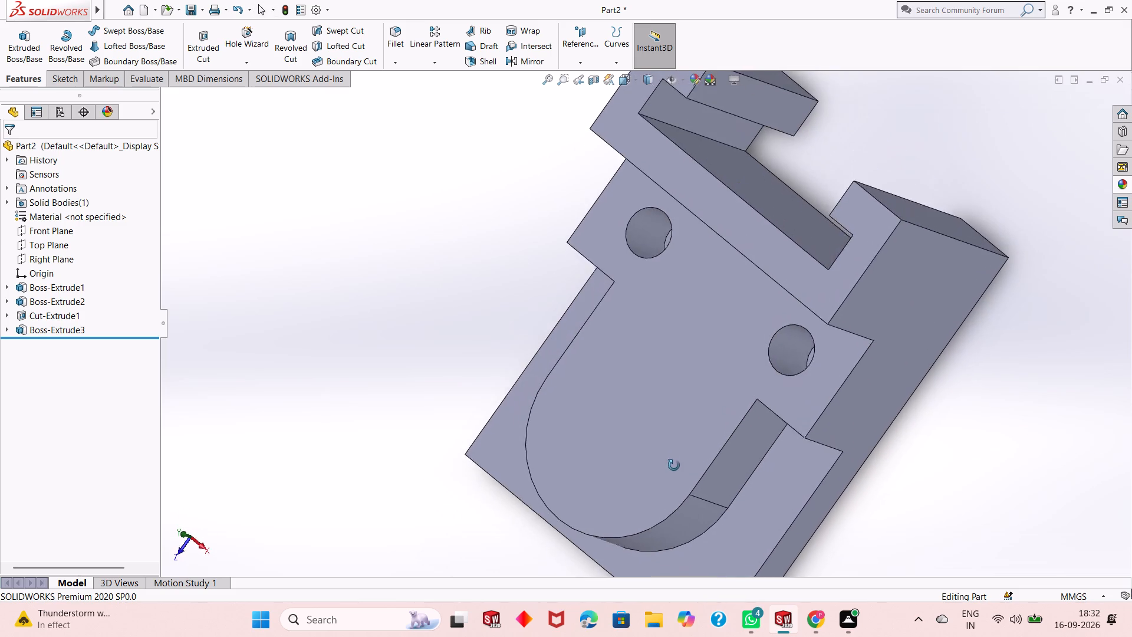
middle_drag(674, 465, 699, 363)
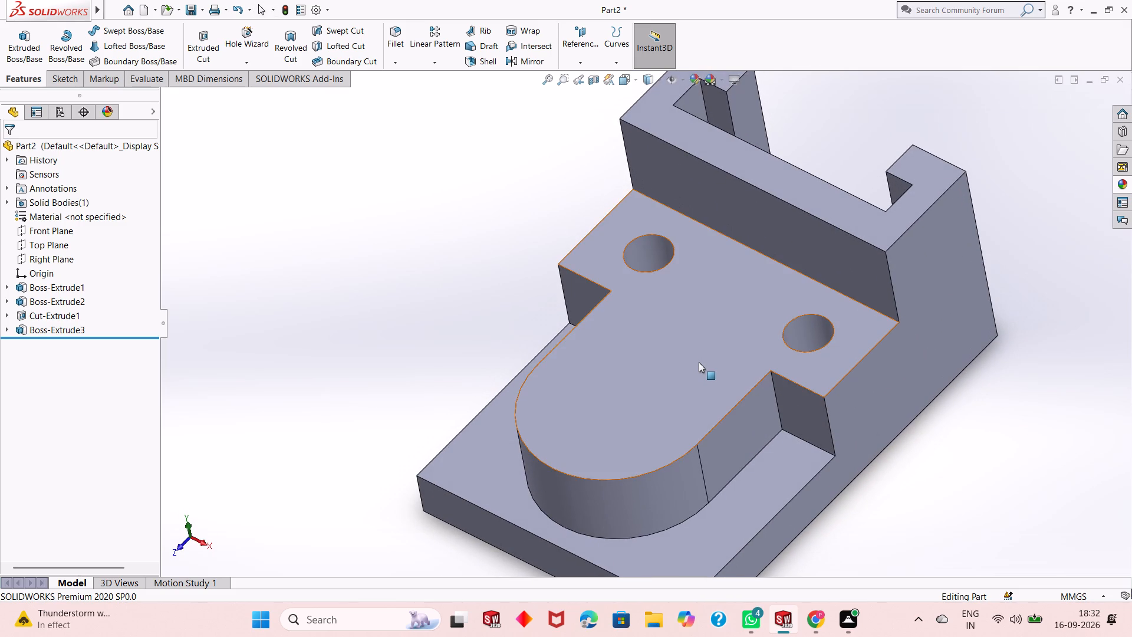
On the raised boss's top face, sketch a circle about 24 mm in diameter, centred on the U-shaped end's arc centre.
click(634, 410)
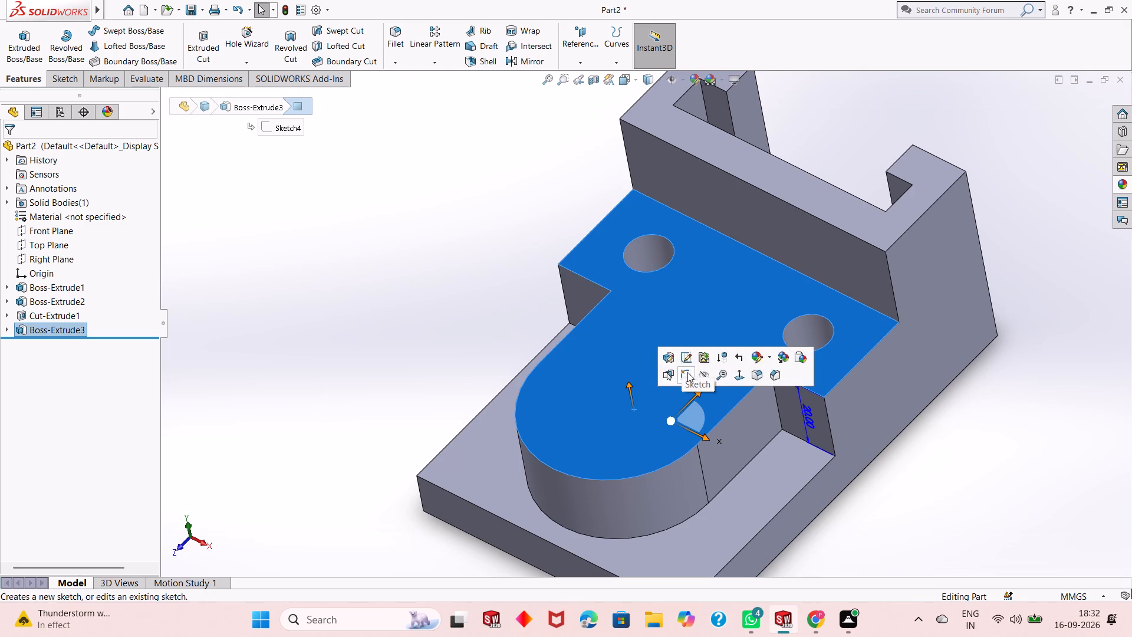
click(688, 373)
key(ctrl+8)
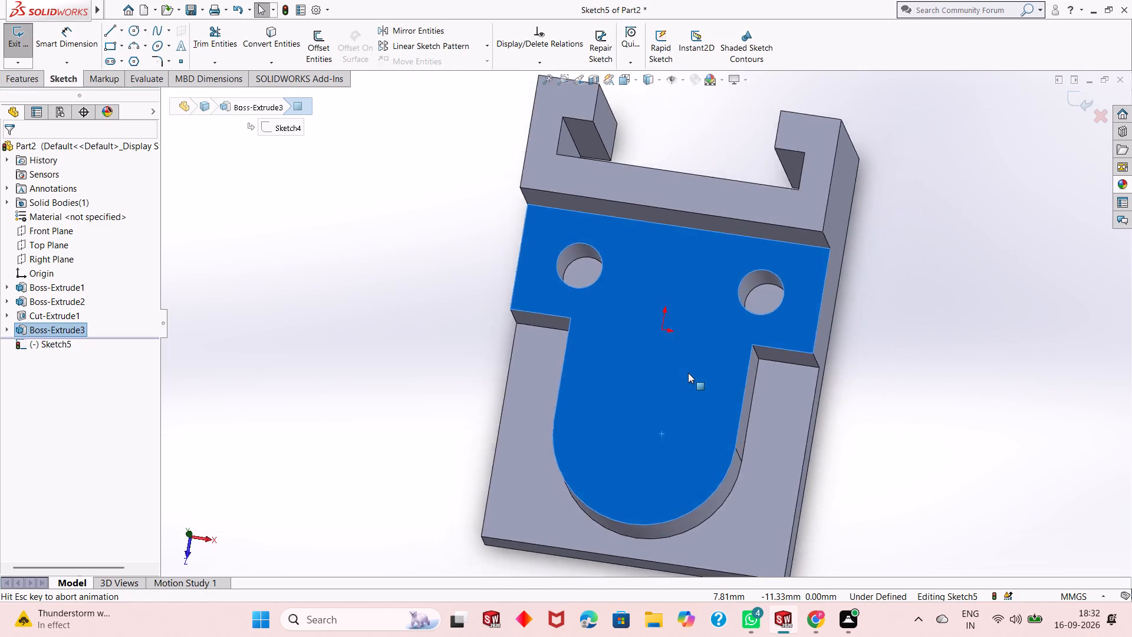
key(Escape)
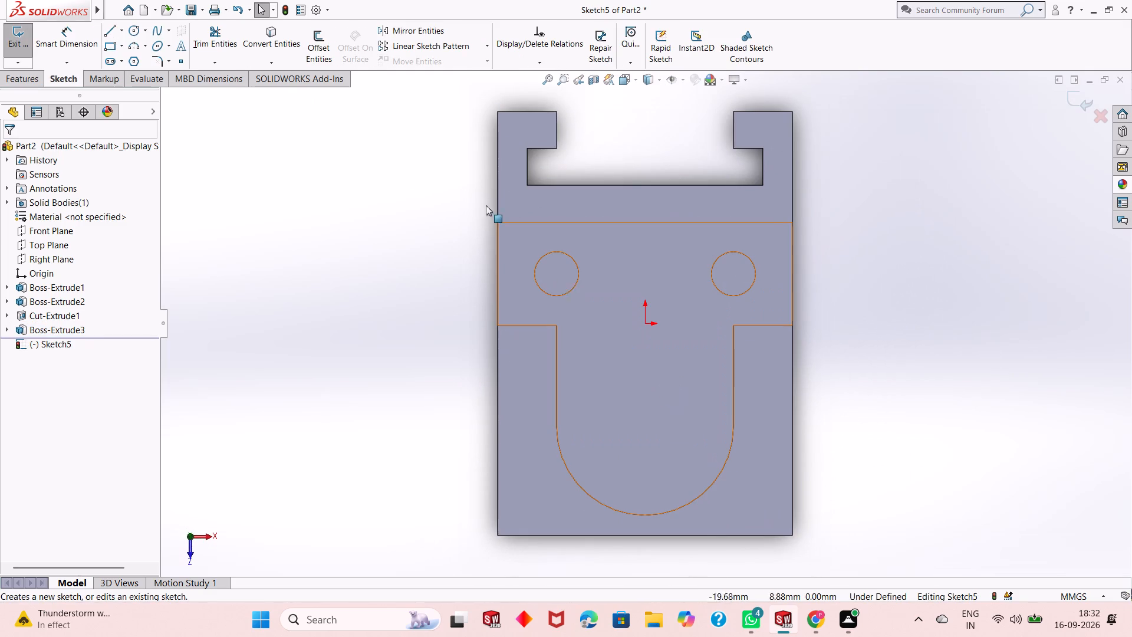
click(131, 32)
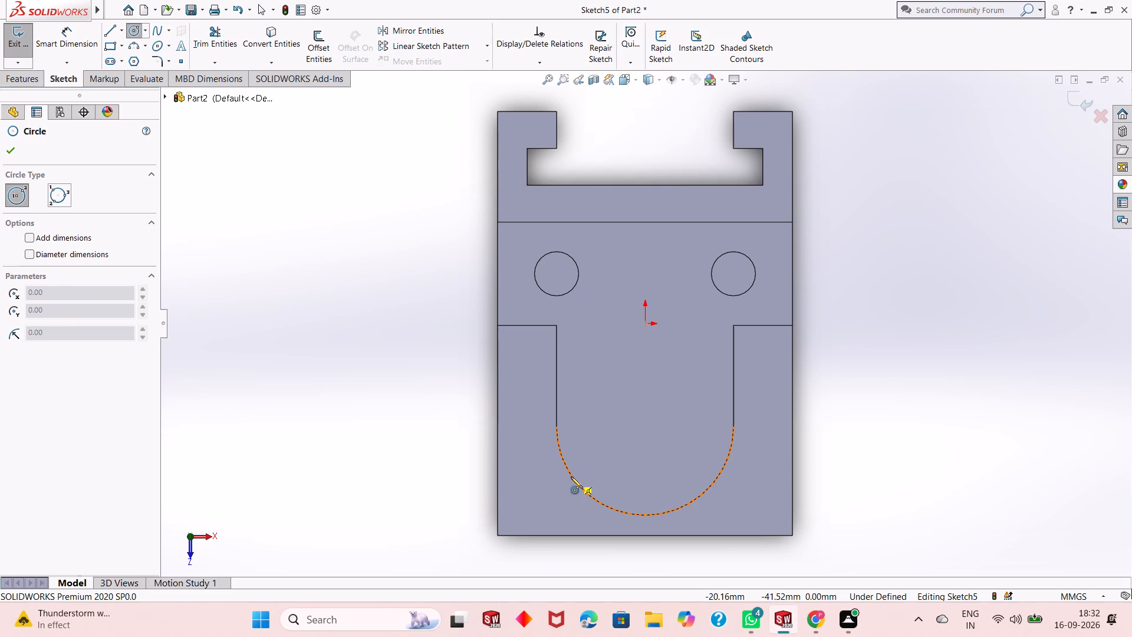
click(646, 426)
click(685, 409)
right_click(685, 409)
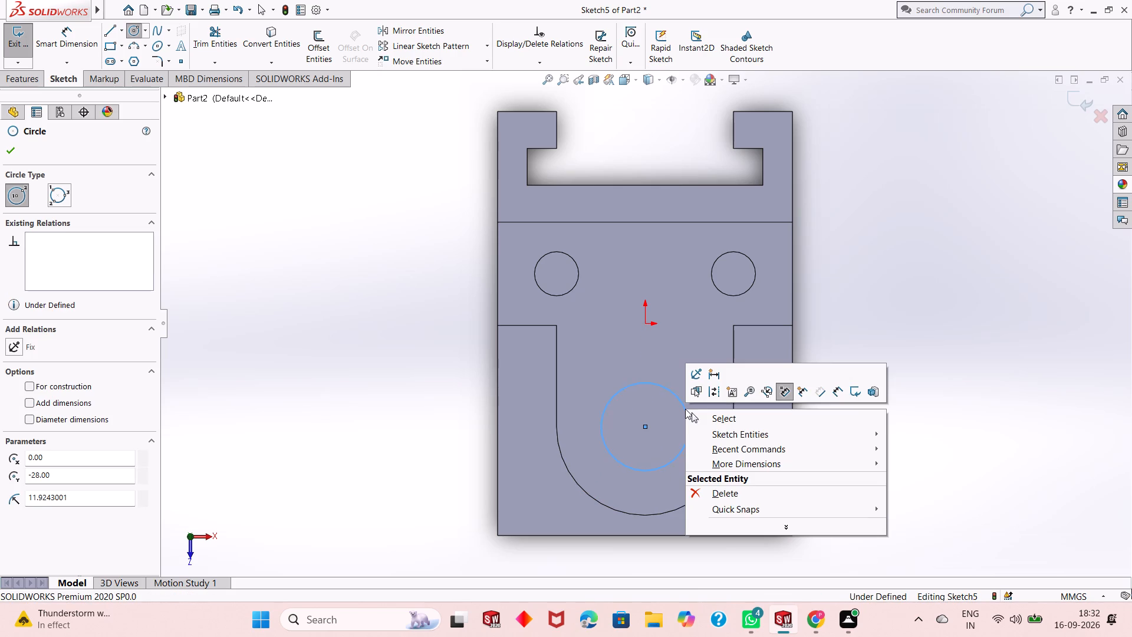
click(561, 344)
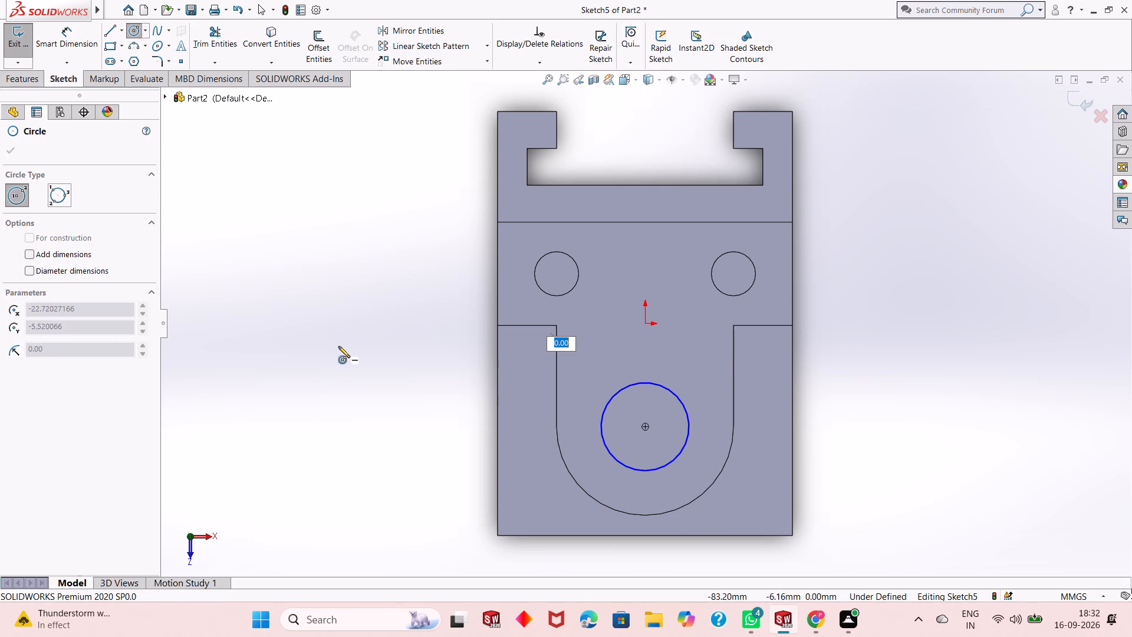
key(Escape)
Dimension the new circle's diameter at 34 mm.
click(70, 35)
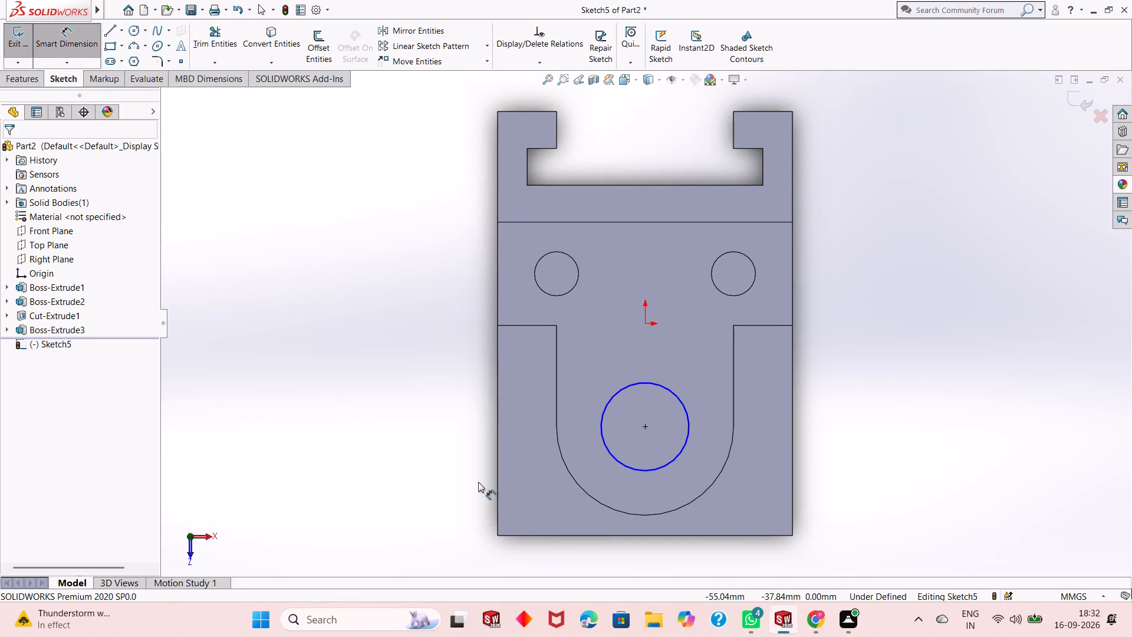
click(618, 458)
click(414, 537)
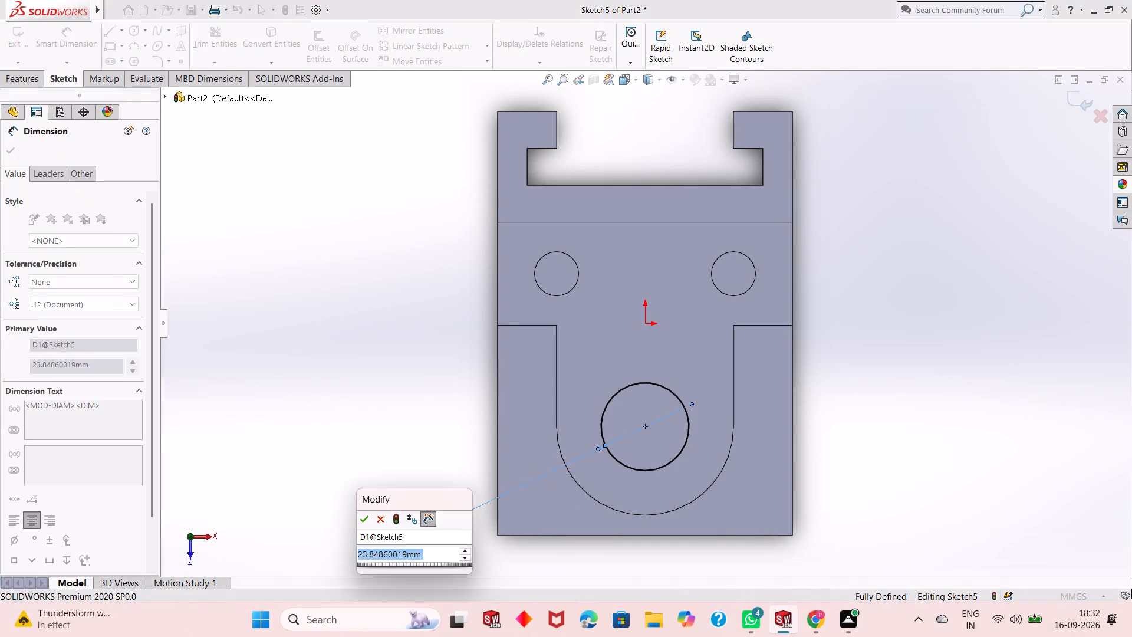
text(34)
key(Return)
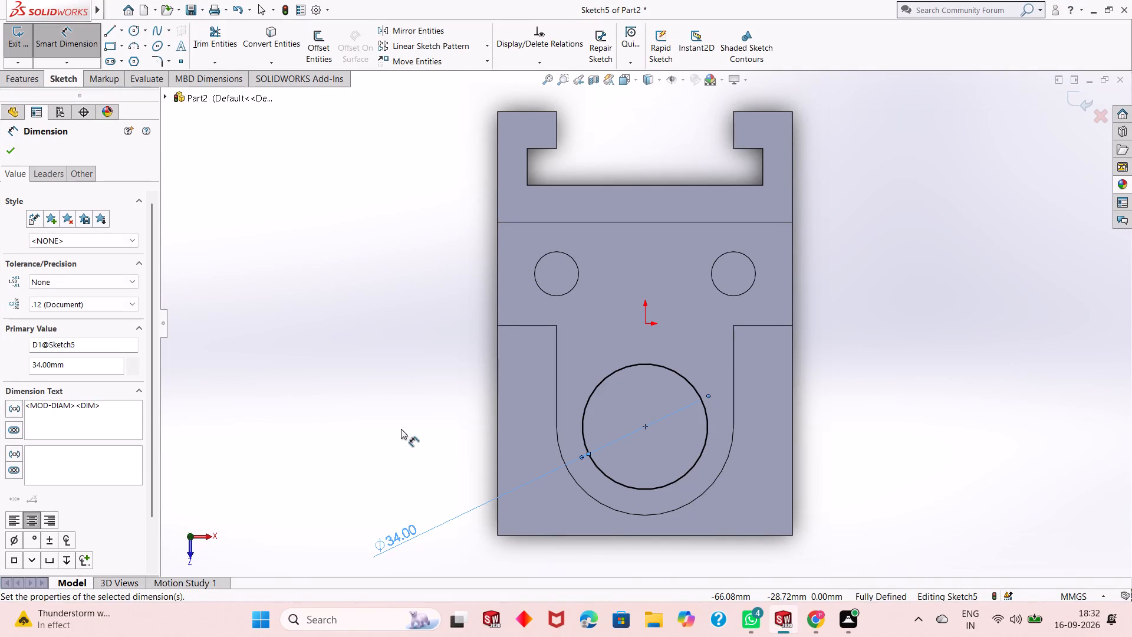
click(14, 145)
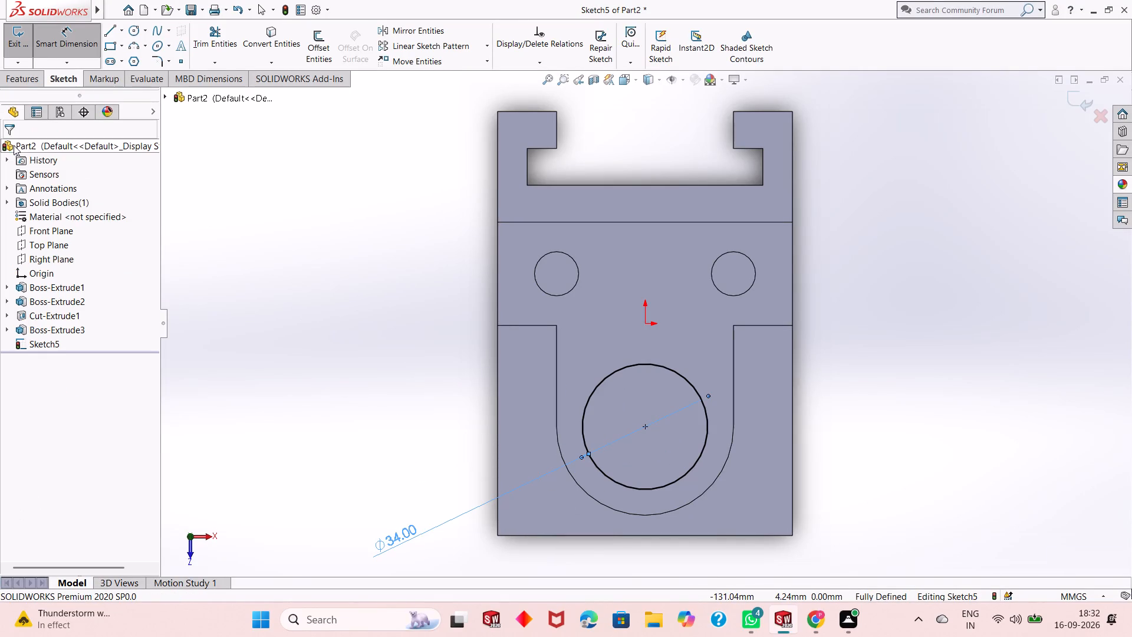
Cut the 34 mm circle 5 mm deep into the raised boss as a blind extruded cut.
click(24, 83)
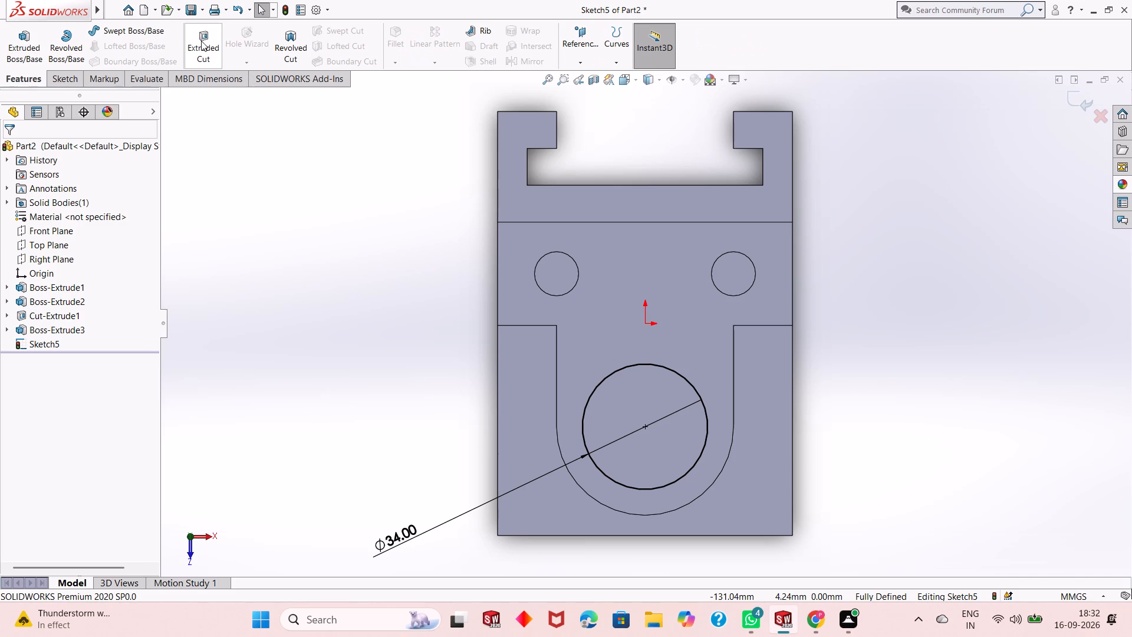
click(201, 41)
middle_drag(466, 405, 452, 297)
scroll(468, 396, up, 1)
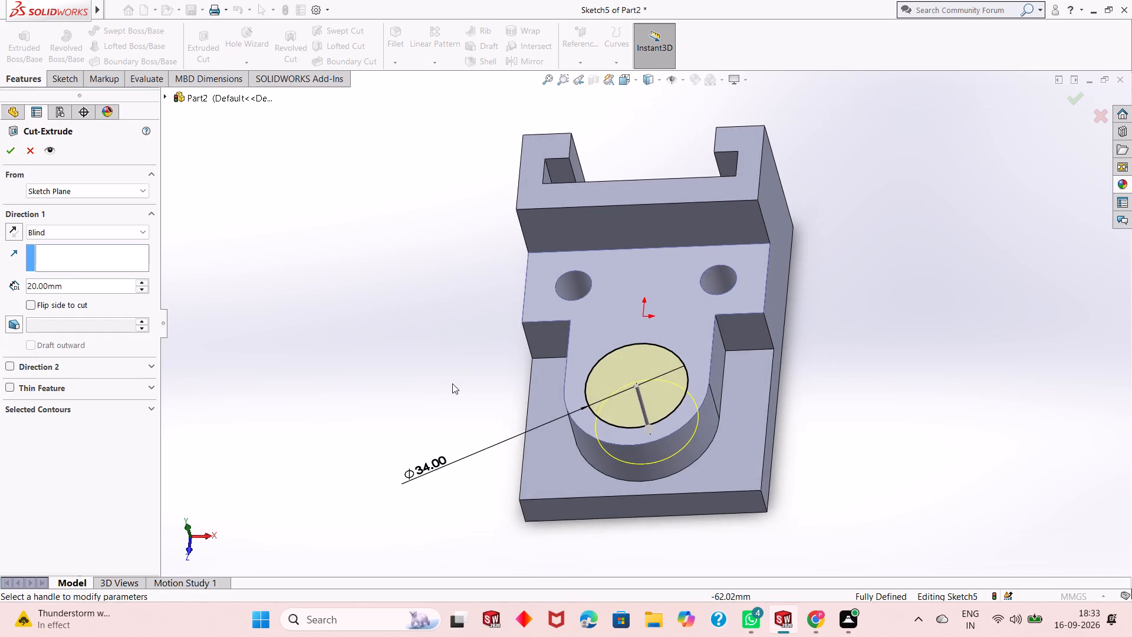
scroll(452, 383, up, 3)
scroll(669, 389, down, 4)
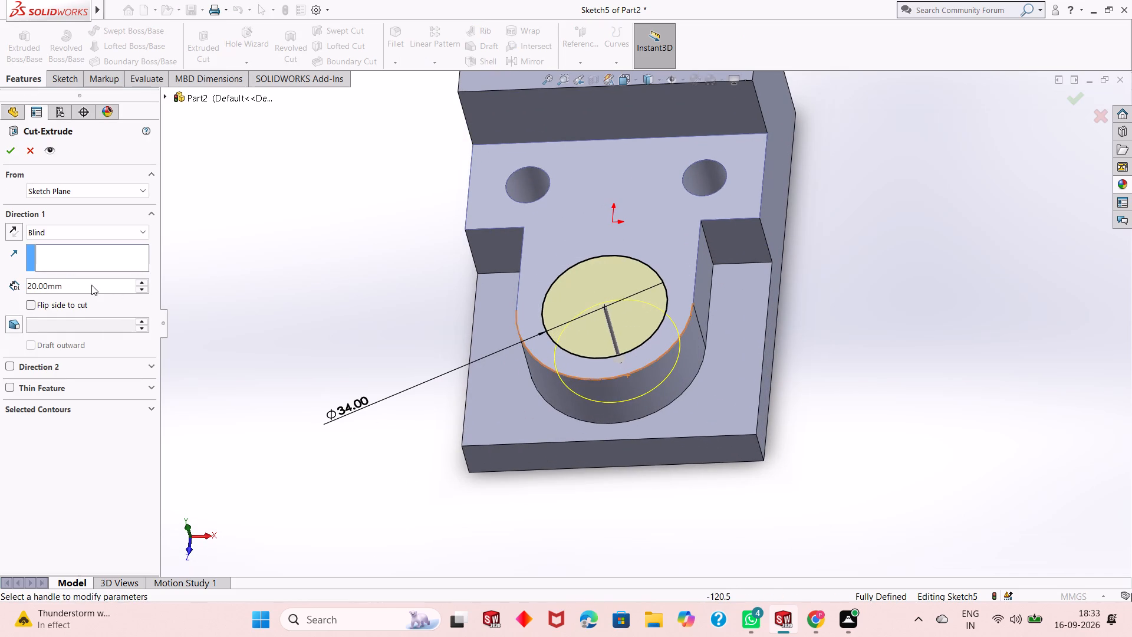
double_click(91, 285)
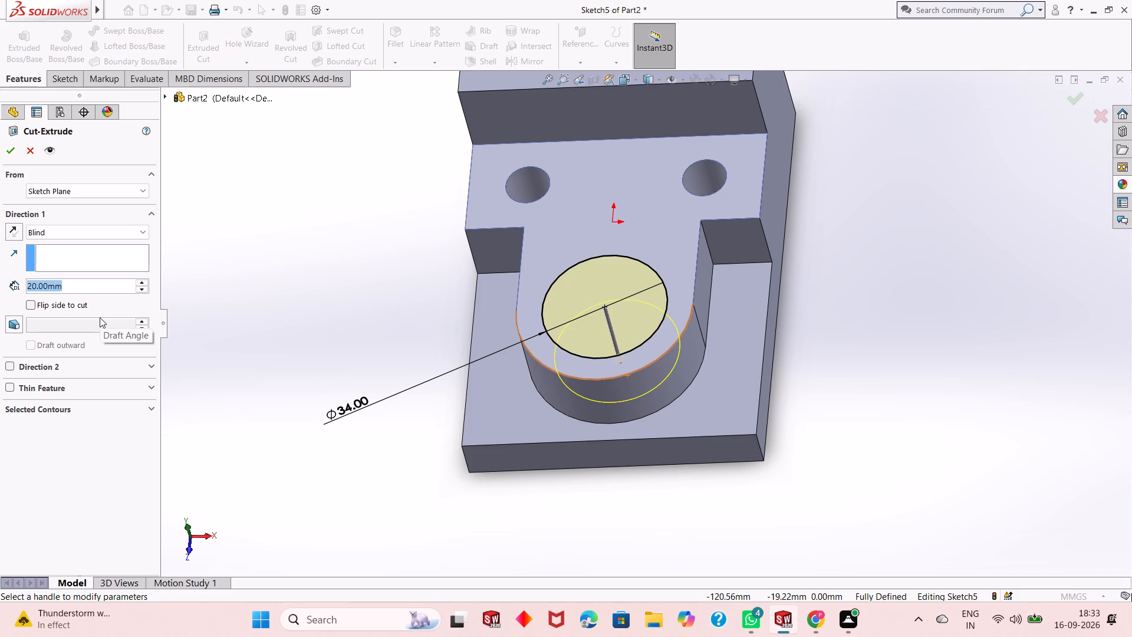
key(5)
key(Return)
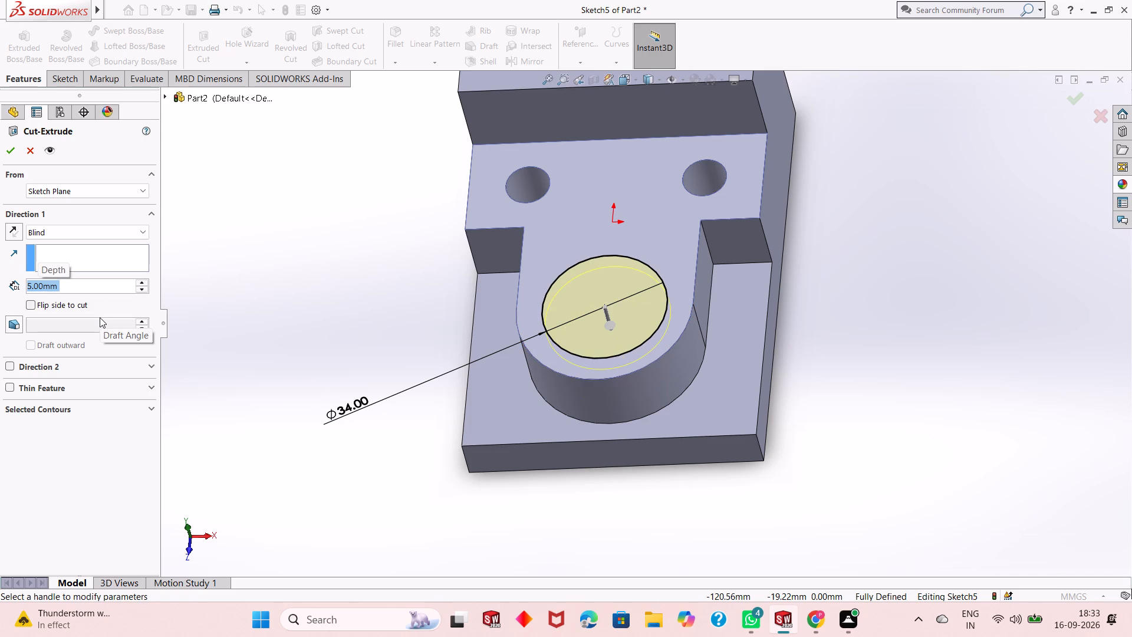
click(12, 153)
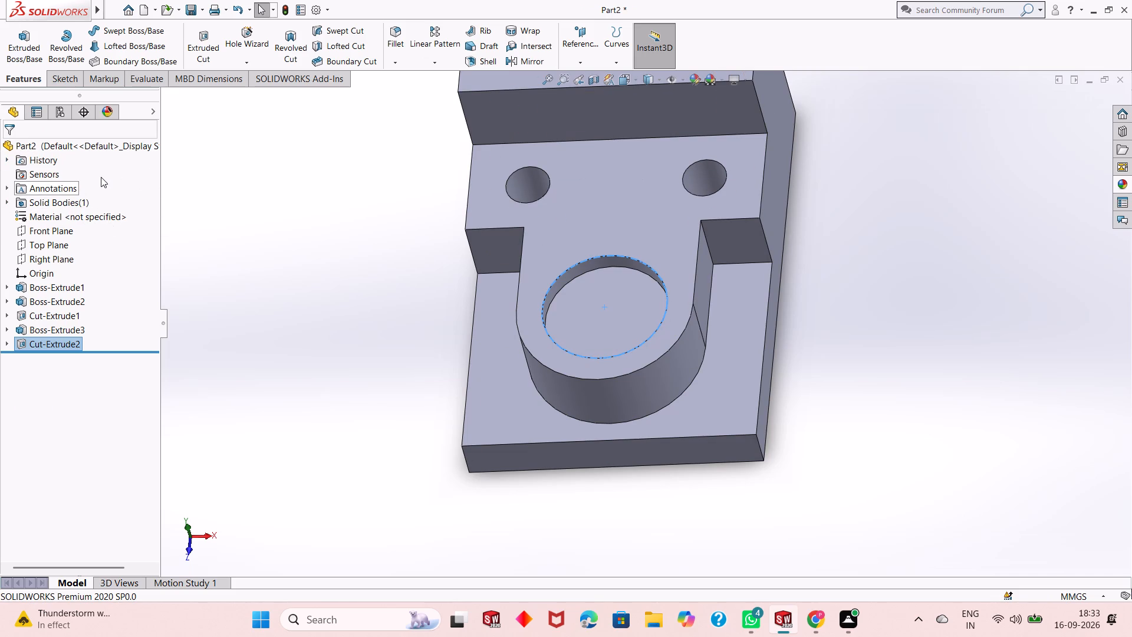
Examine the circular recess in the raised boss from an oblique angle, near and far.
middle_drag(101, 177, 97, 194)
middle_drag(363, 318, 319, 297)
click(319, 297)
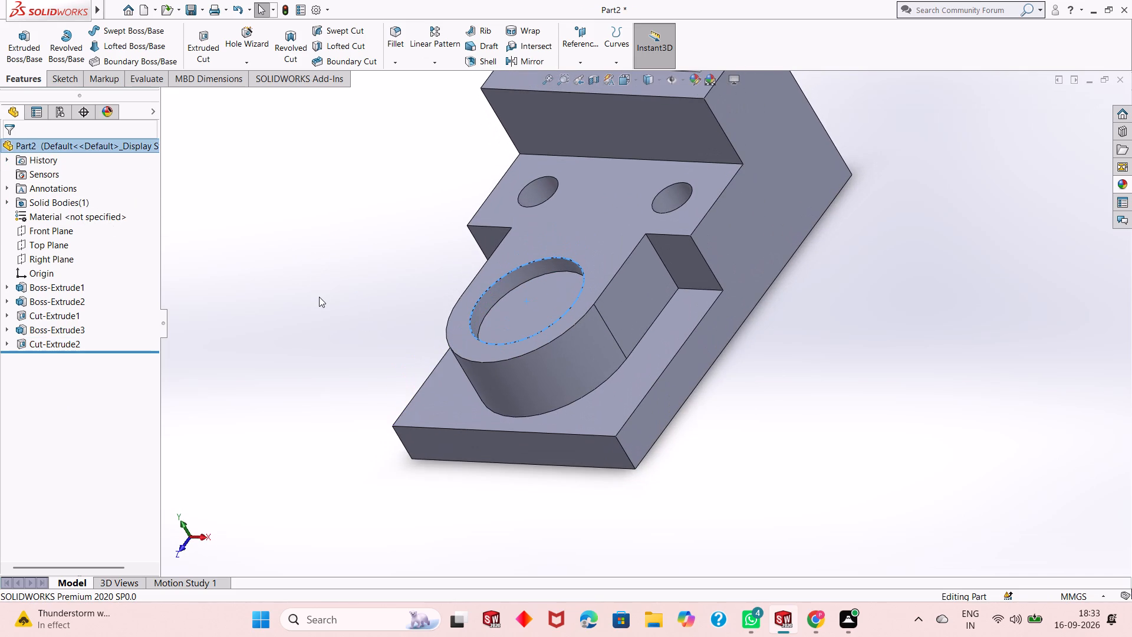
scroll(432, 276, down, 2)
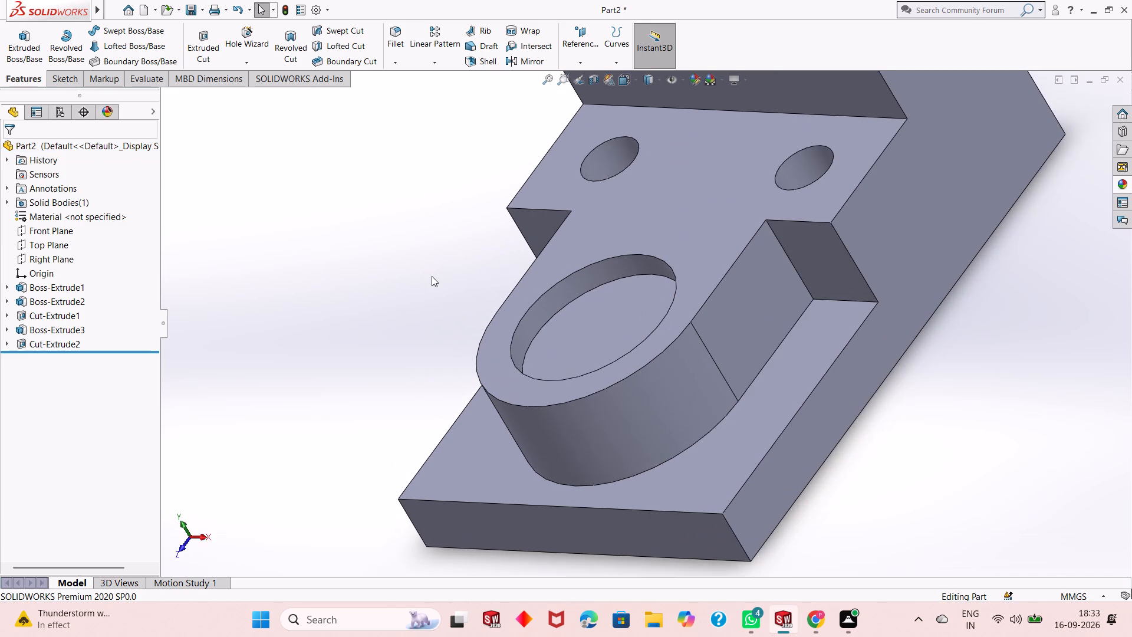
scroll(432, 276, up, 1)
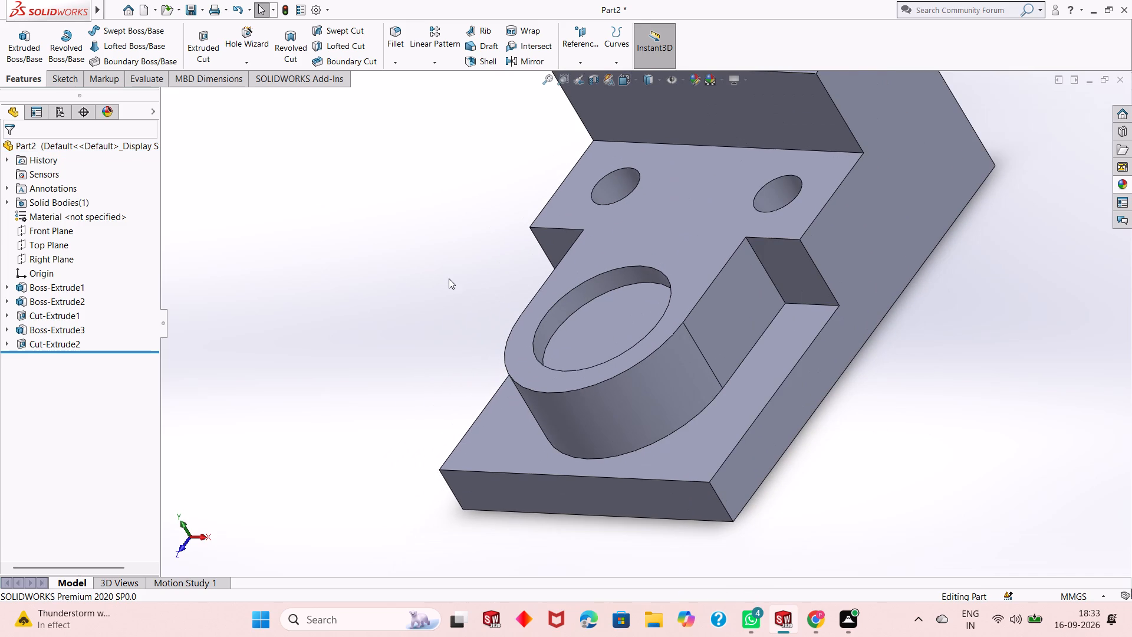
scroll(449, 278, up, 1)
scroll(449, 278, down, 2)
scroll(449, 278, up, 1)
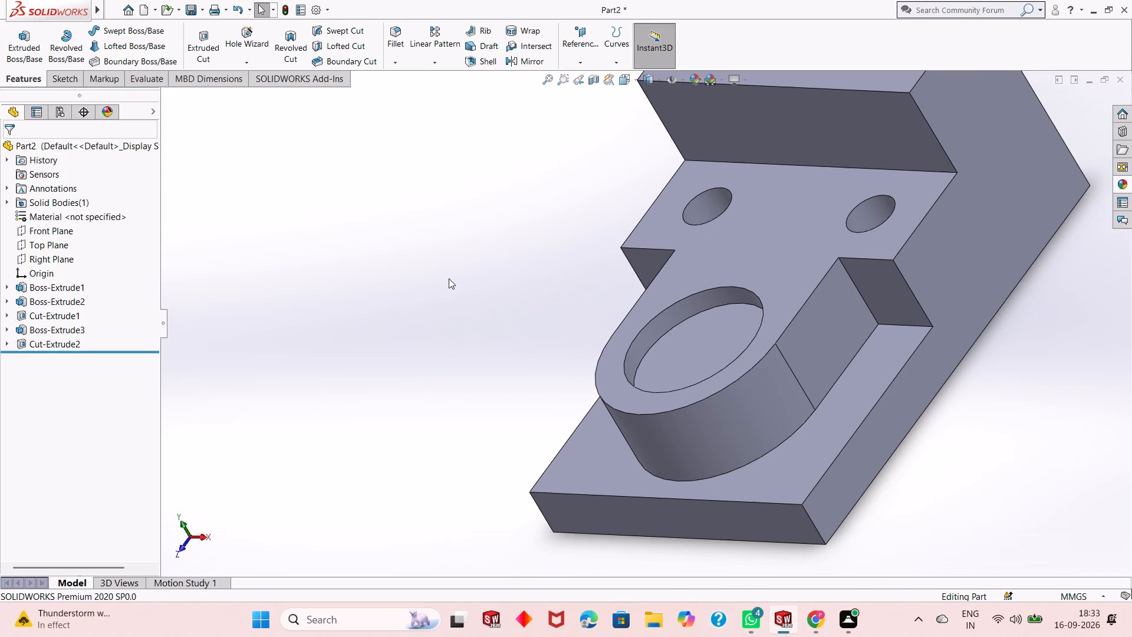
On the recess floor, sketch a circle about 14 mm in diameter, concentric with the 34 mm recess.
click(708, 343)
click(754, 311)
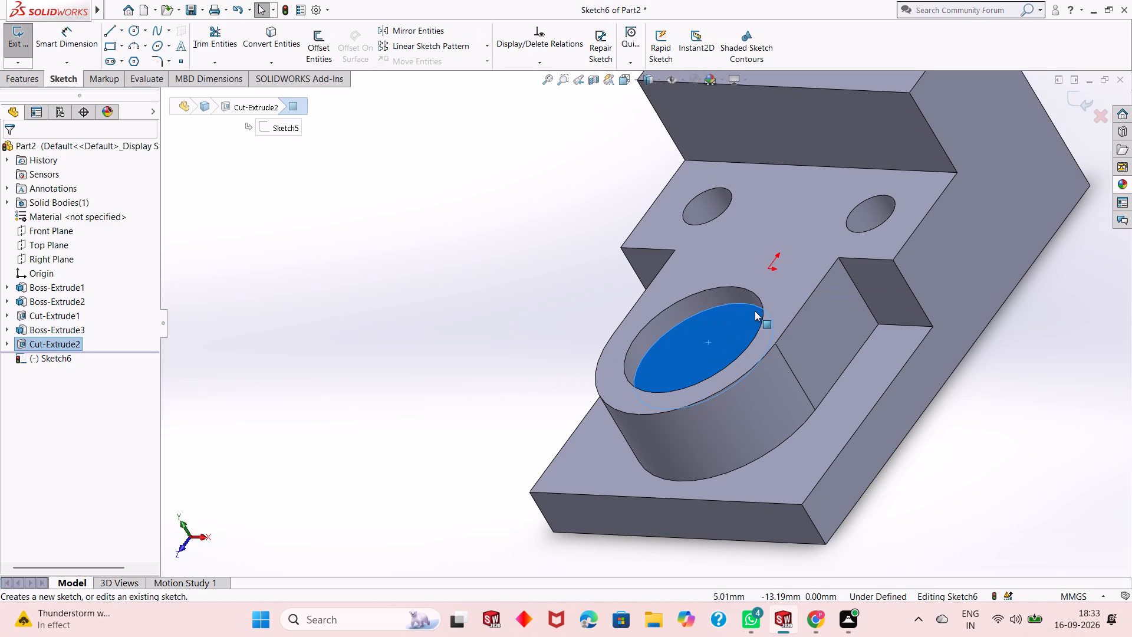
key(ctrl+8)
key(Escape)
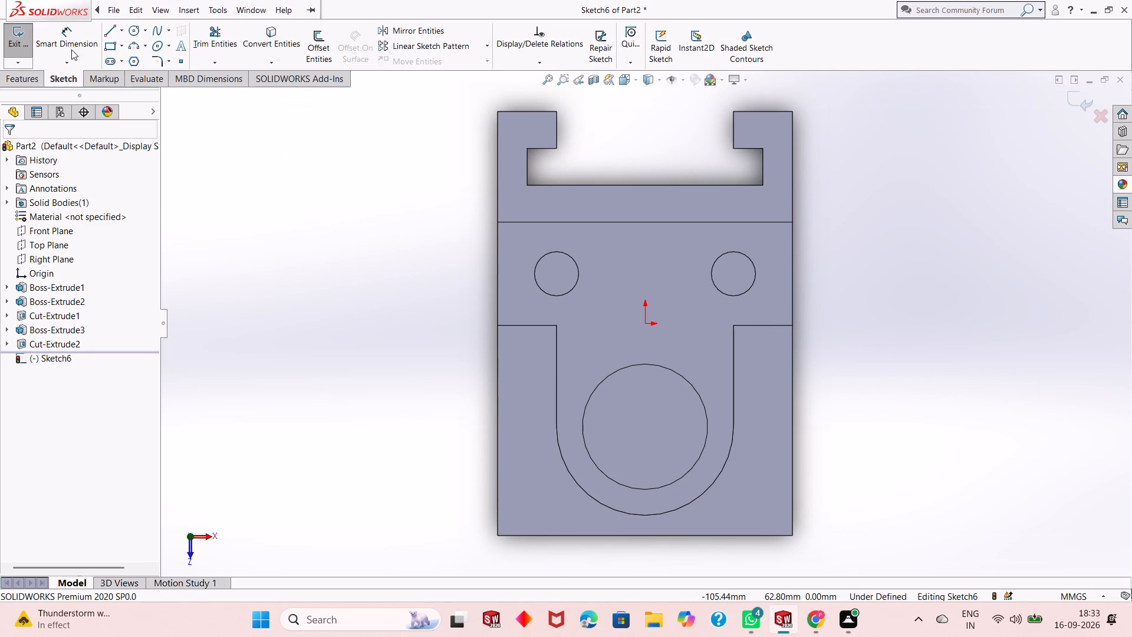
click(133, 31)
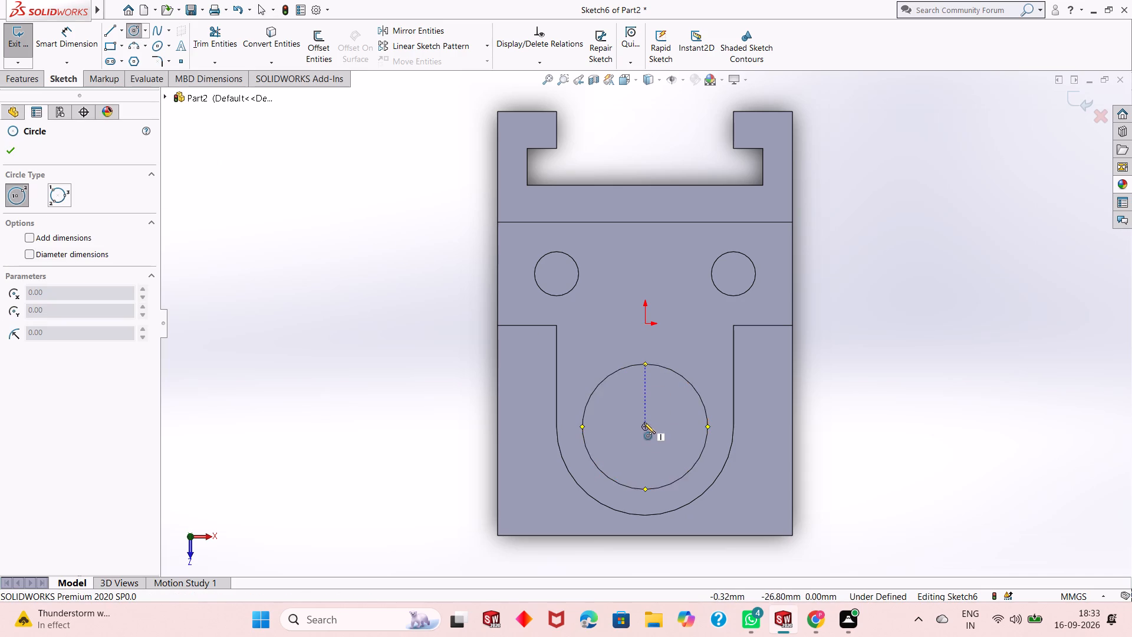
click(644, 426)
click(654, 402)
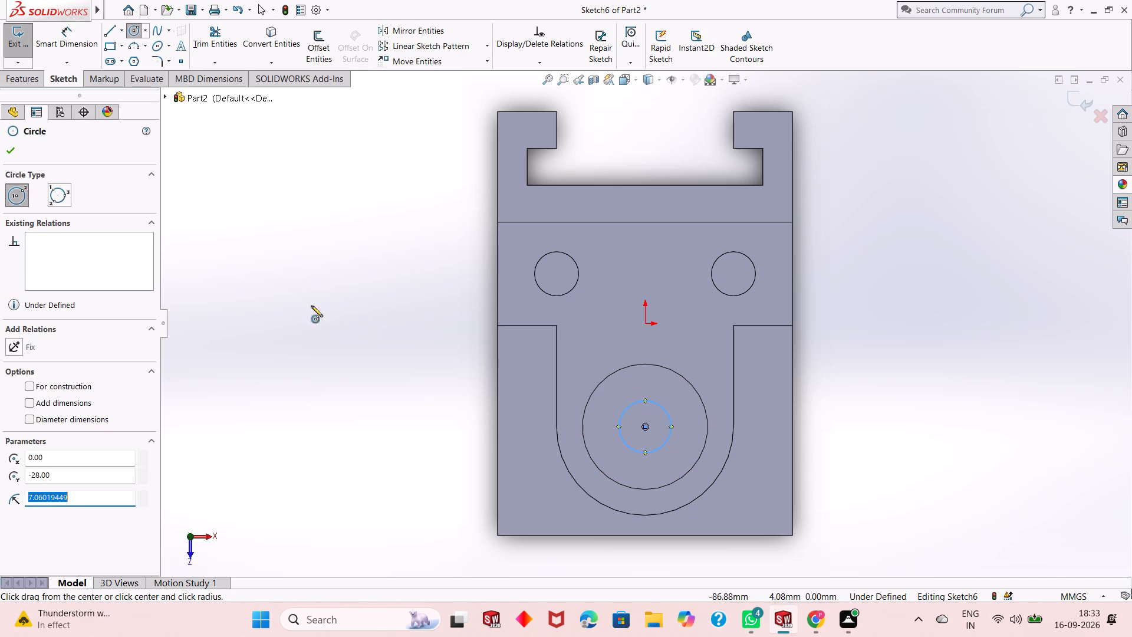
click(14, 153)
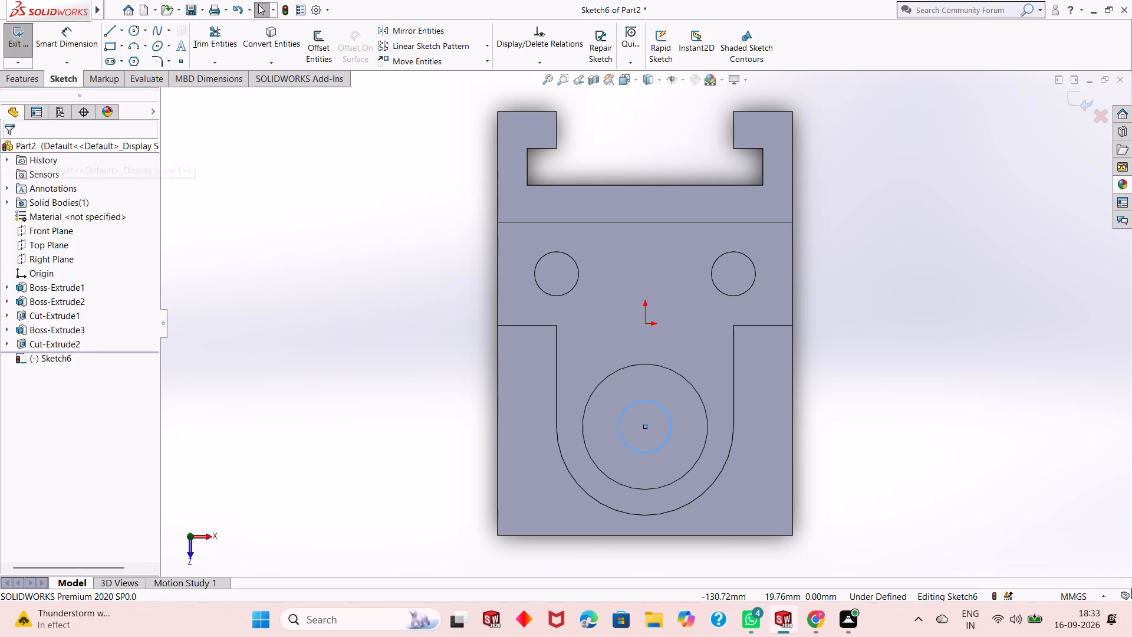
Dimension the inner circle's diameter at 16 mm.
click(32, 78)
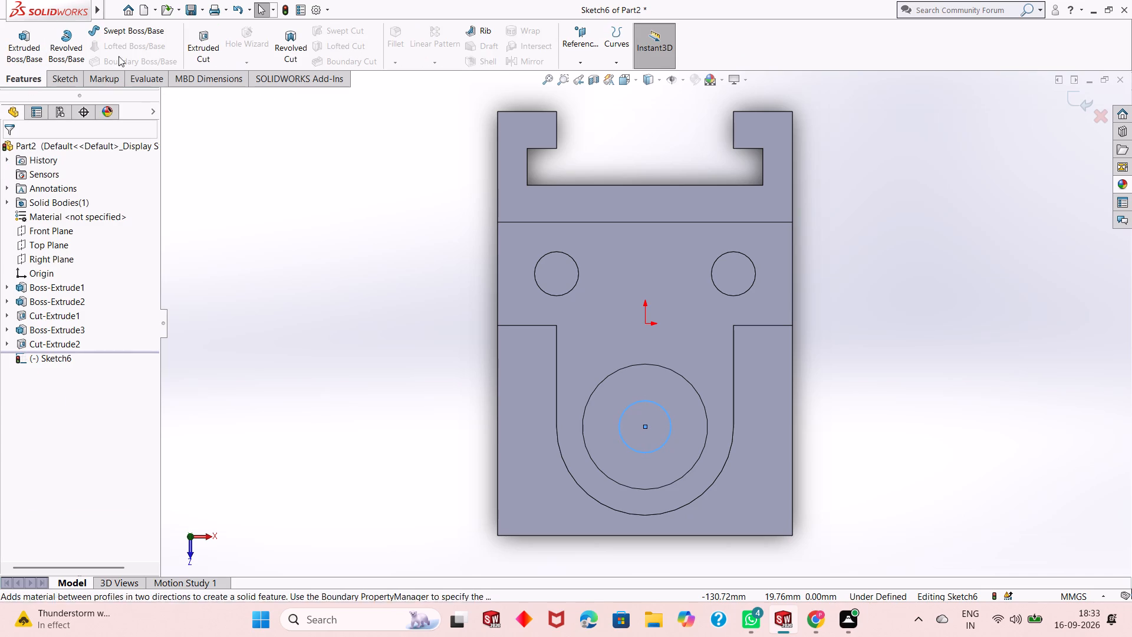
click(60, 77)
click(70, 44)
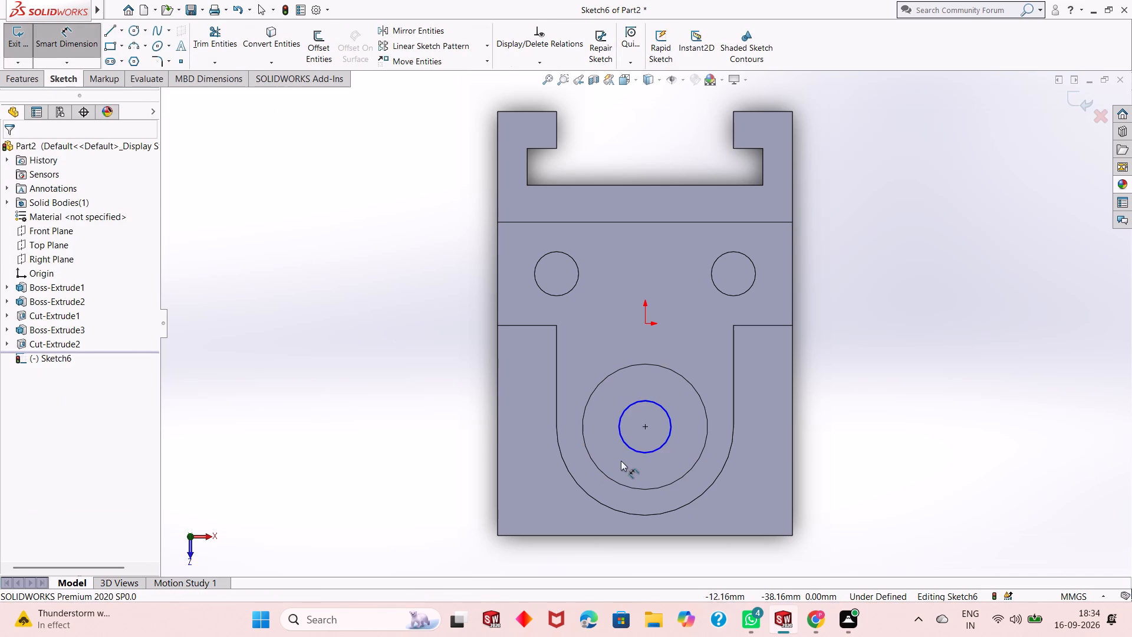
click(628, 442)
click(420, 534)
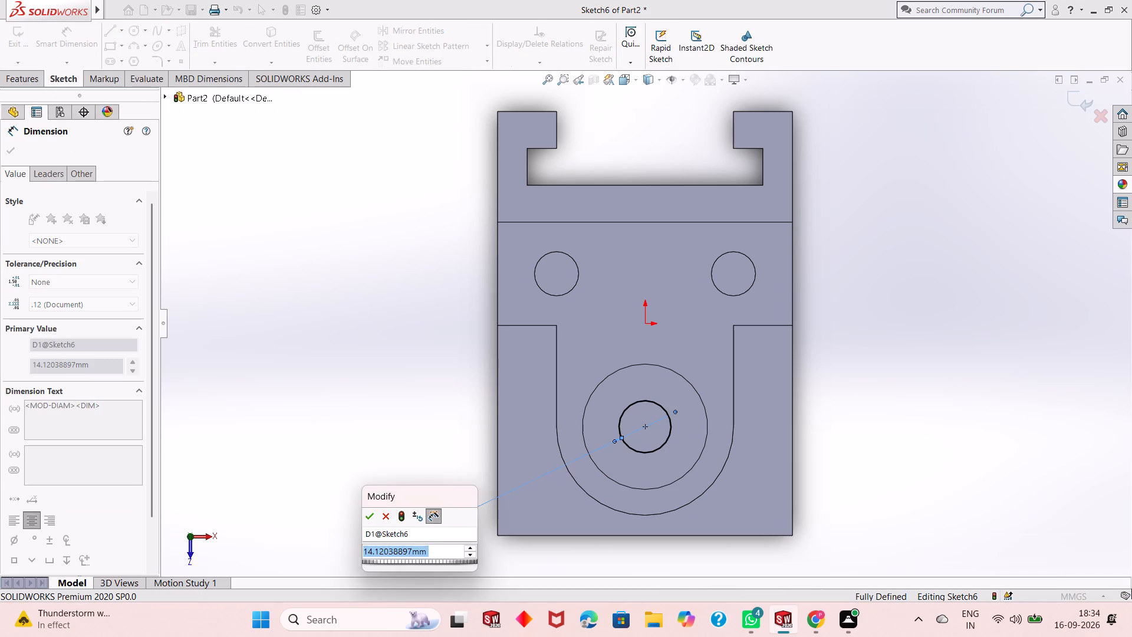
text(16)
key(Return)
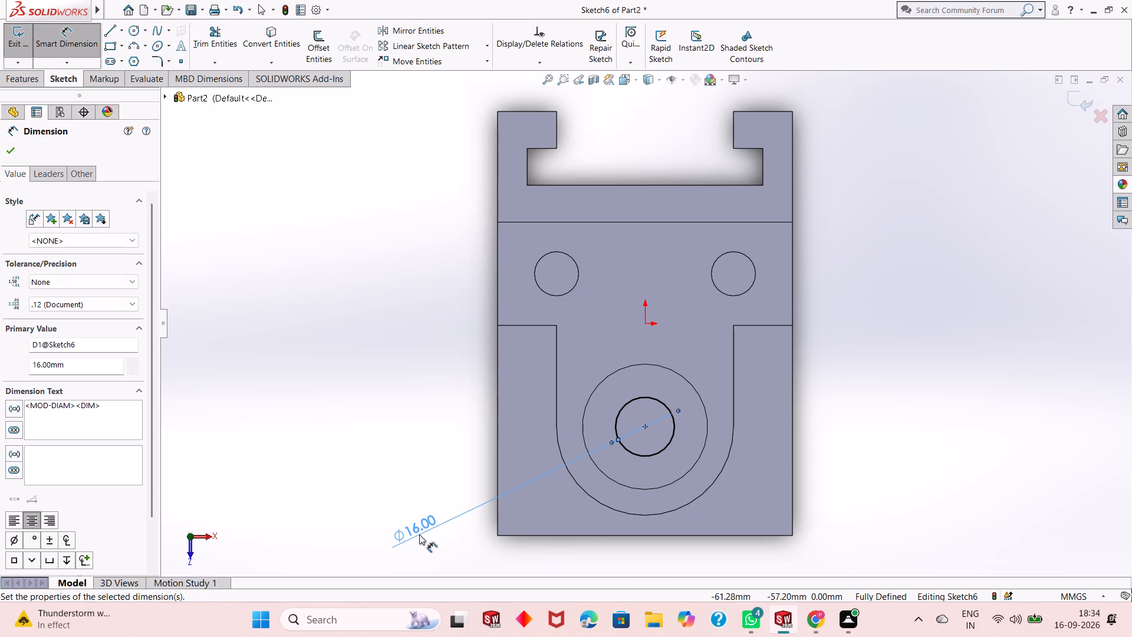
right_click(426, 449)
click(444, 485)
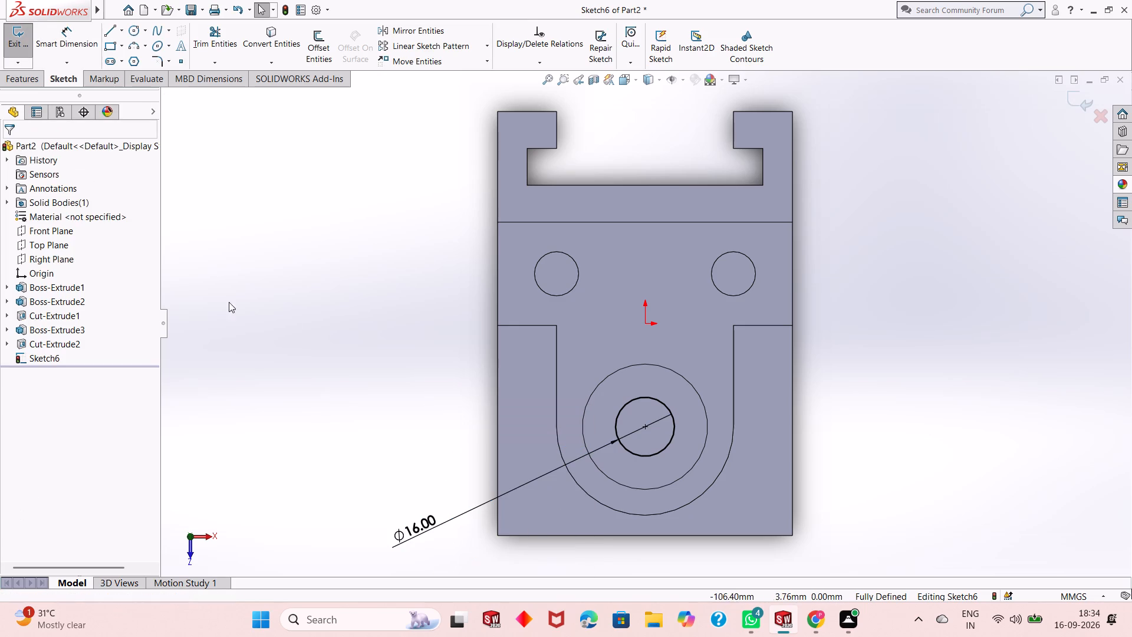
Cut the 16 mm circle 15 mm deep from the recess floor as a blind extruded cut.
click(12, 77)
click(197, 44)
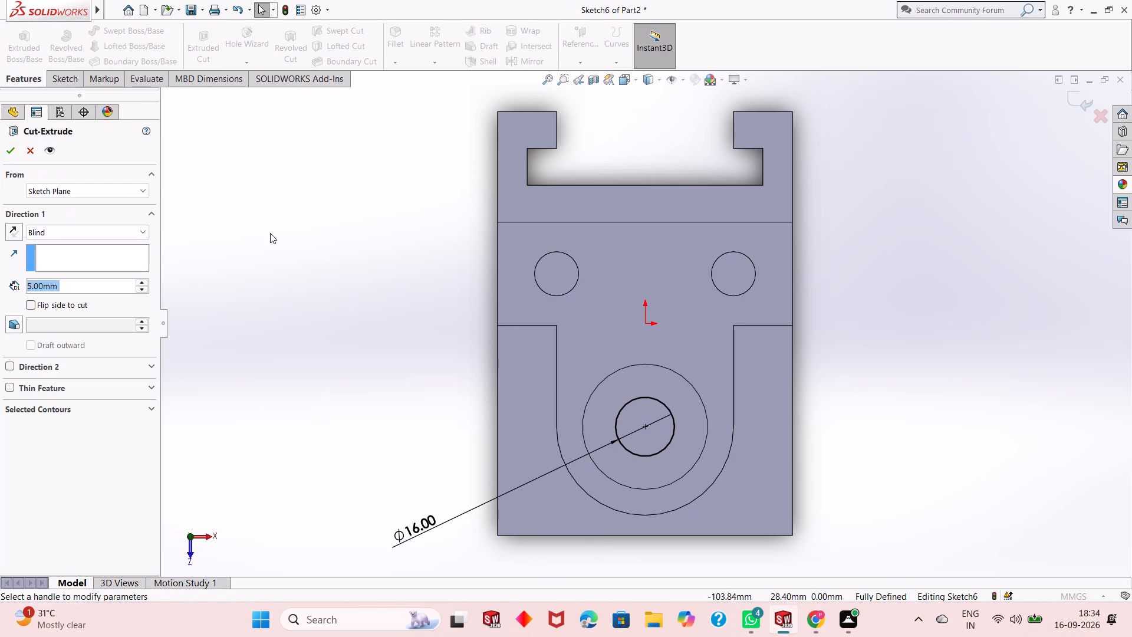
middle_drag(440, 365, 405, 185)
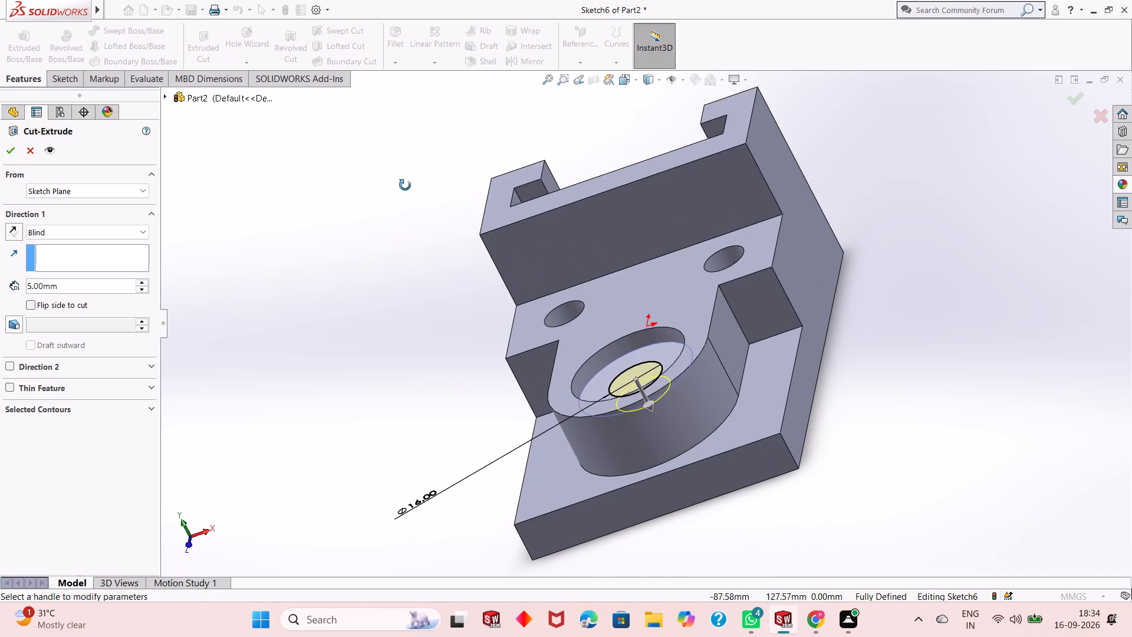
middle_drag(405, 185, 411, 206)
double_click(90, 285)
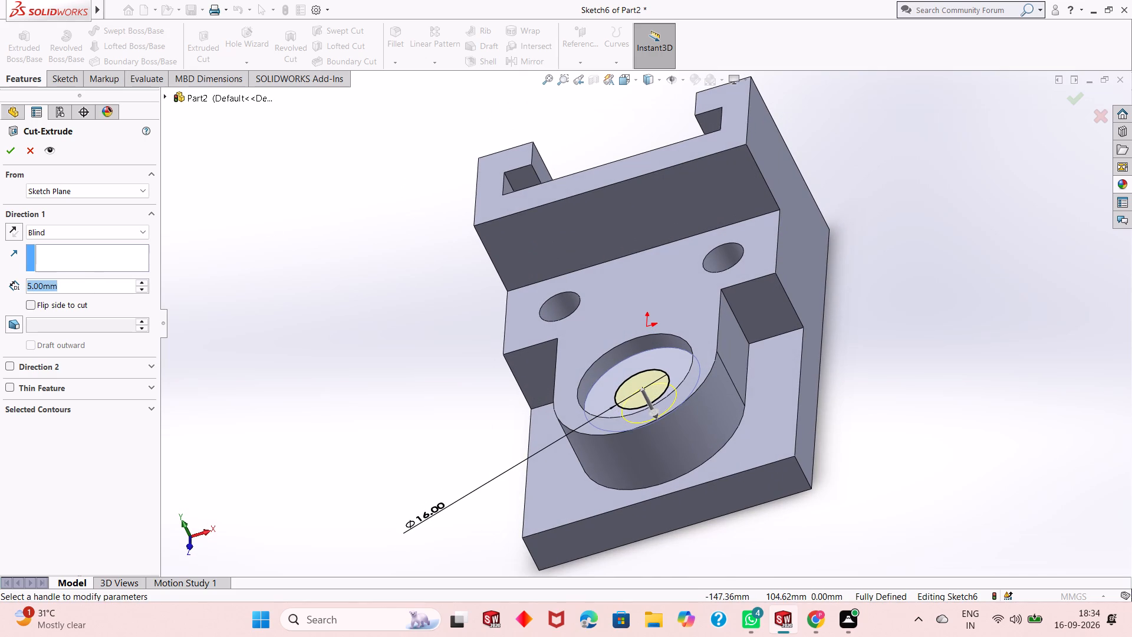
key(1)
key(Return)
text(15)
key(Return)
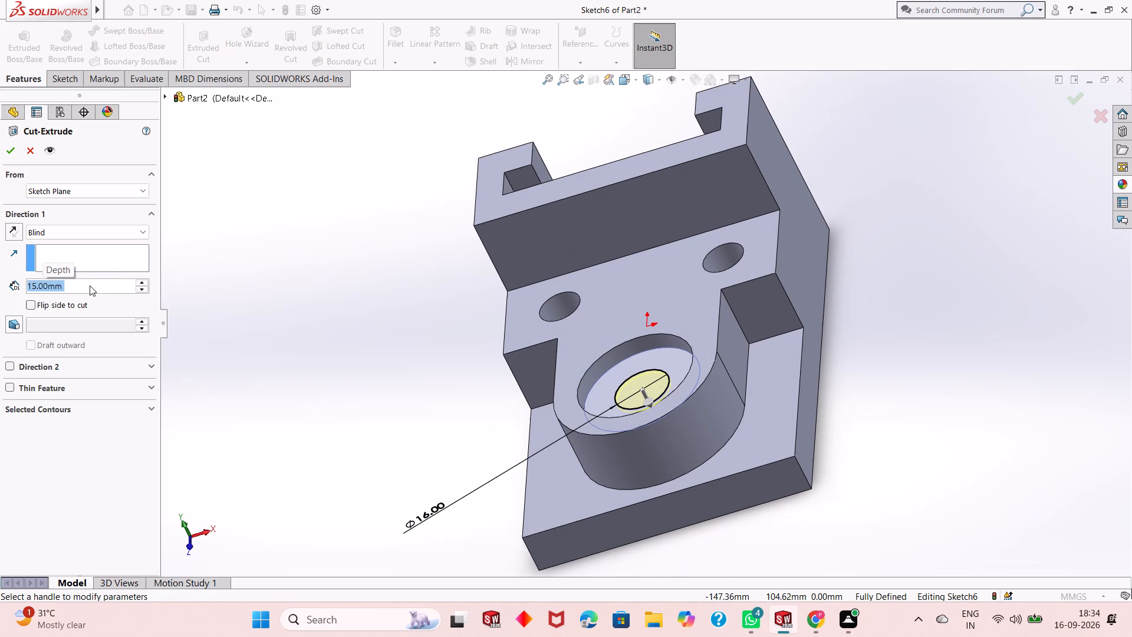
click(4, 142)
click(302, 333)
Inspect the stepped hole, the raised boss and the slotted upright block from above, behind and the side.
scroll(489, 318, up, 1)
middle_drag(489, 318, 498, 307)
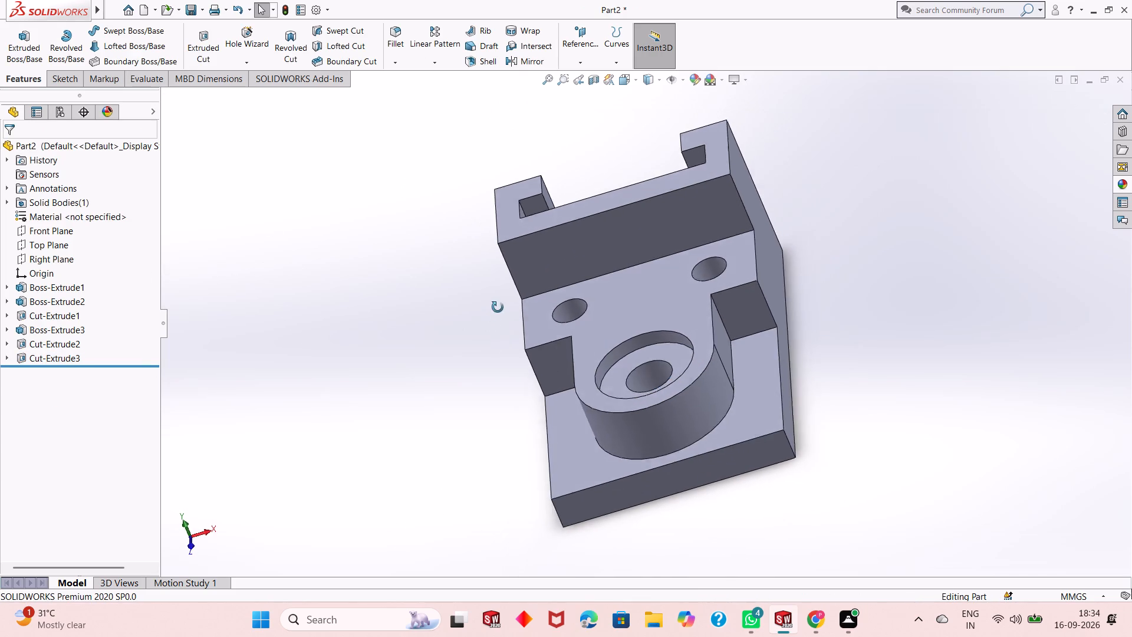
middle_drag(498, 307, 501, 422)
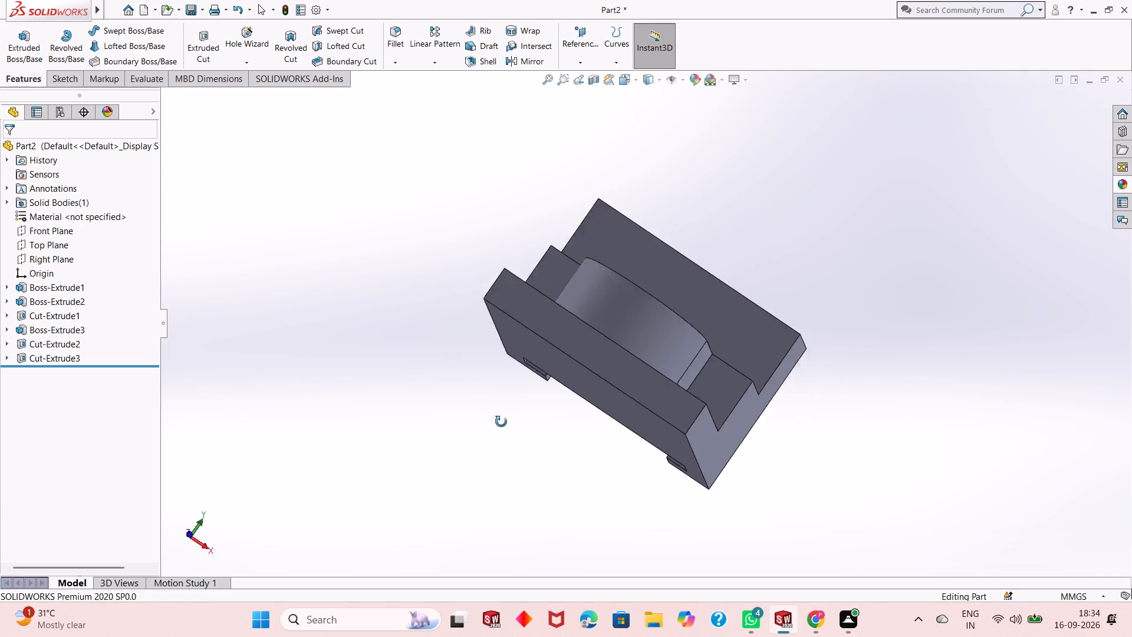
middle_drag(501, 422, 417, 514)
scroll(504, 336, down, 4)
middle_drag(617, 342, 473, 298)
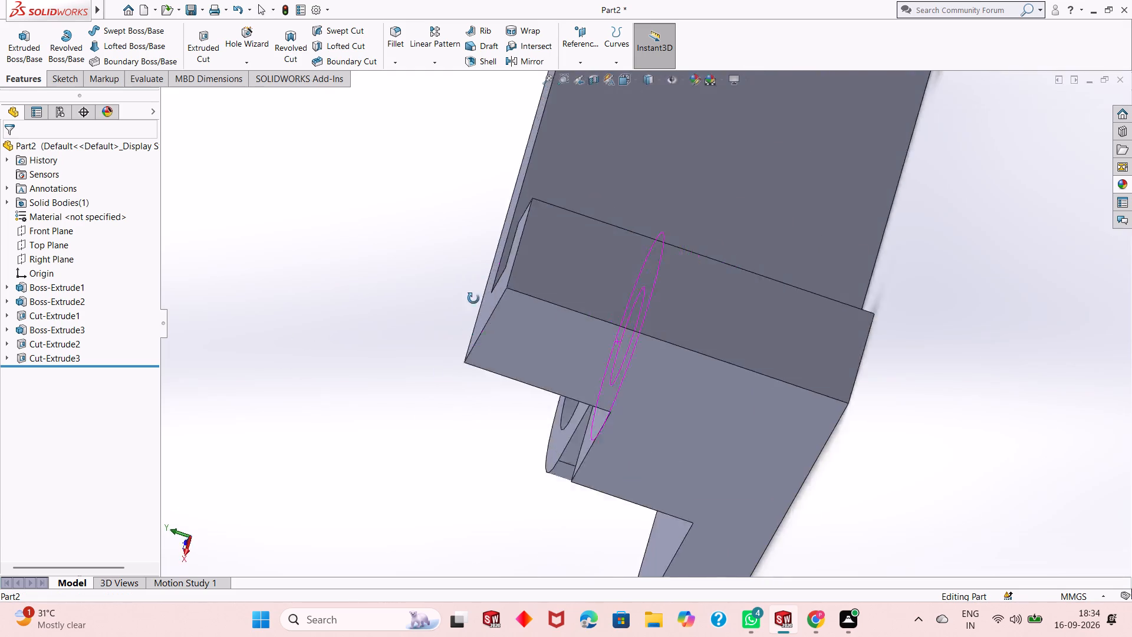
middle_drag(473, 298, 577, 232)
scroll(557, 241, up, 5)
scroll(766, 180, down, 3)
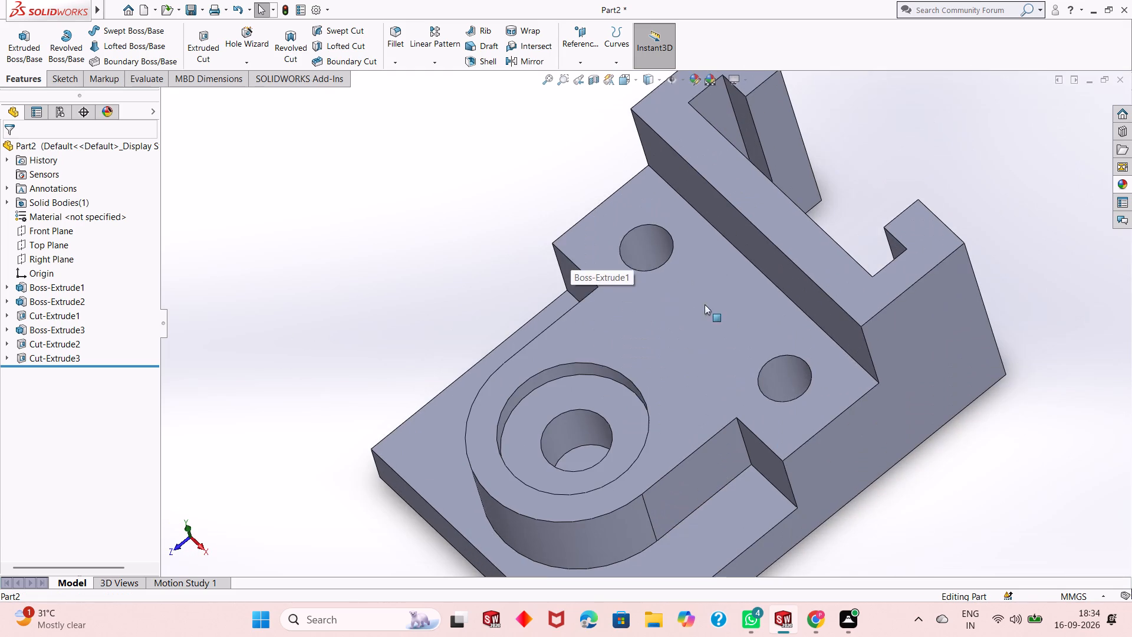
scroll(589, 461, up, 1)
scroll(588, 457, down, 3)
scroll(587, 400, up, 4)
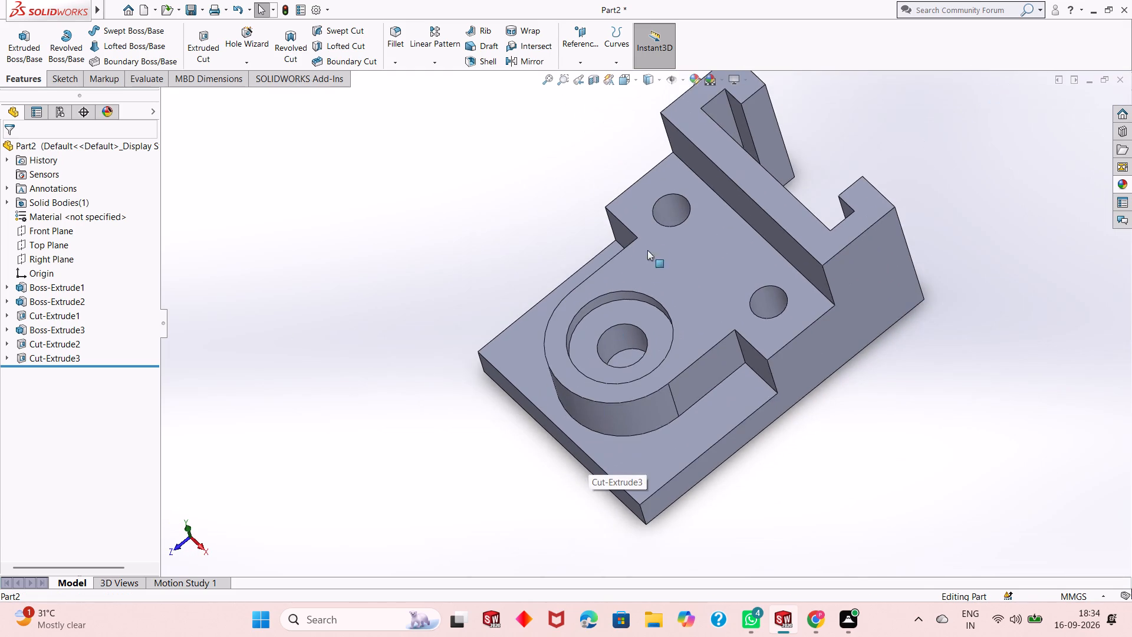
scroll(653, 221, down, 2)
middle_drag(650, 335, 681, 241)
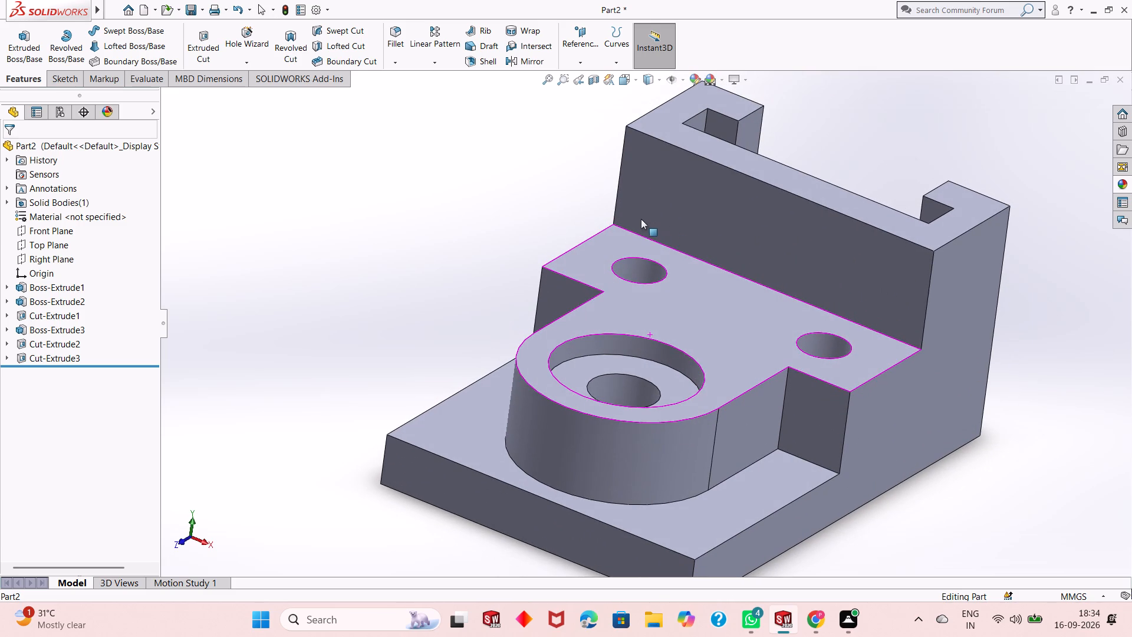
scroll(714, 283, down, 3)
scroll(707, 296, up, 3)
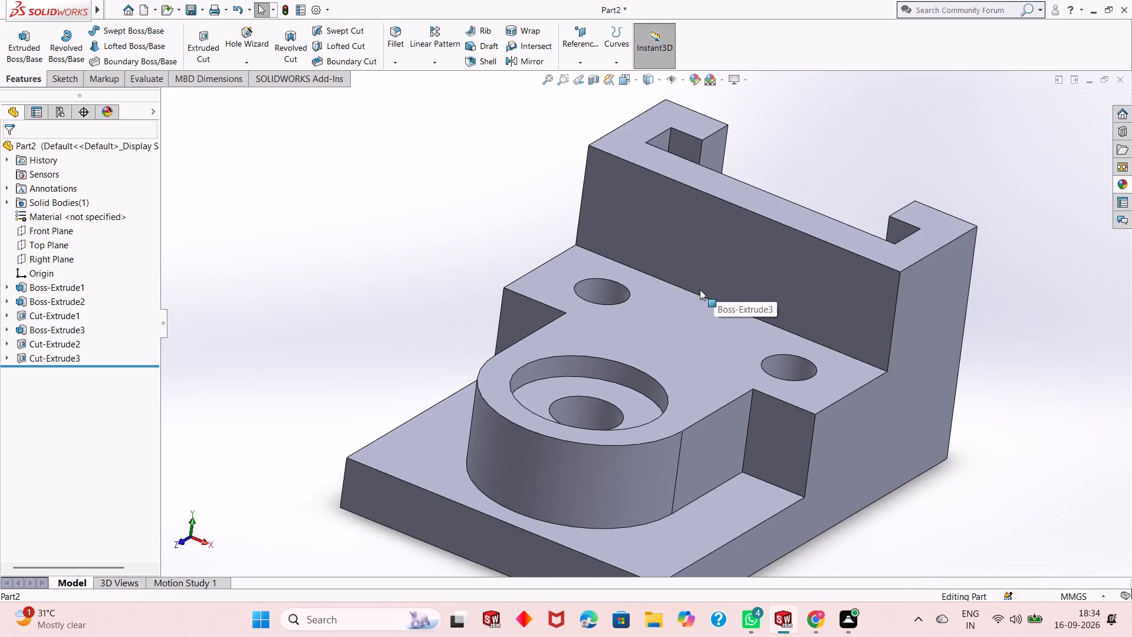
middle_drag(700, 290, 481, 279)
middle_drag(489, 269, 685, 204)
middle_drag(578, 383, 557, 337)
scroll(557, 337, up, 1)
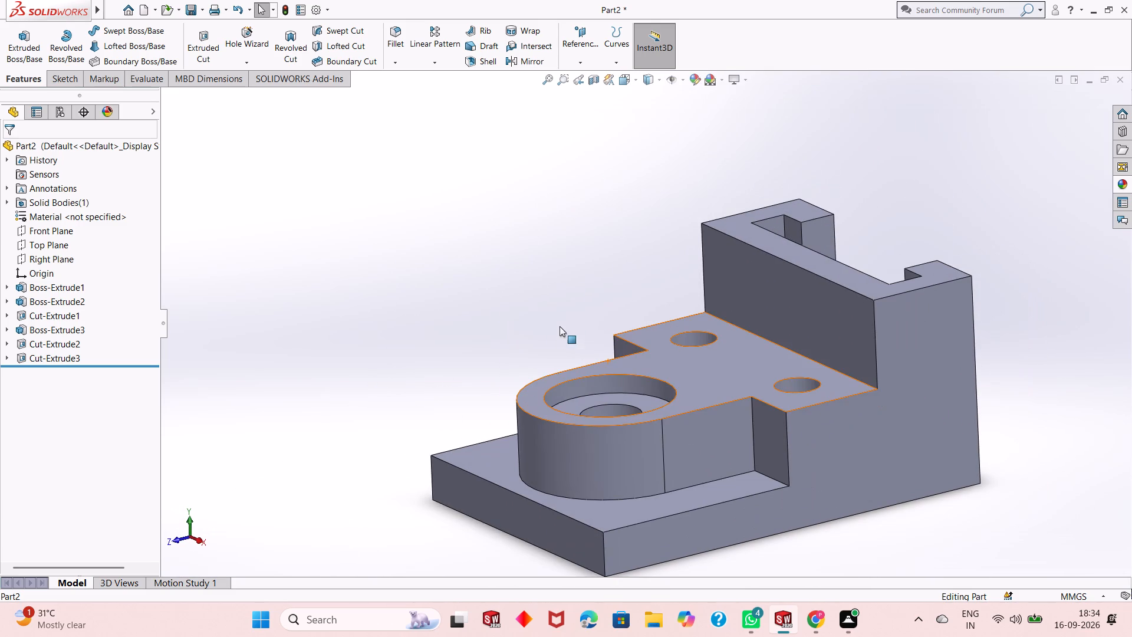
scroll(749, 260, down, 2)
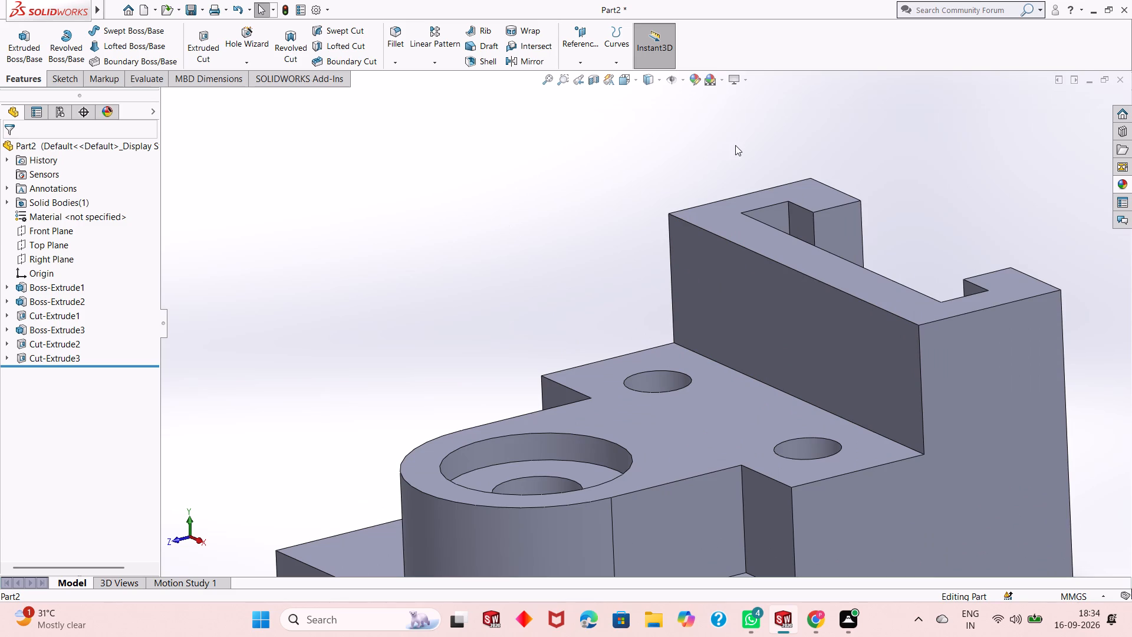
Create a reference plane at a 0 mm offset from the Right Plane.
click(576, 57)
click(581, 75)
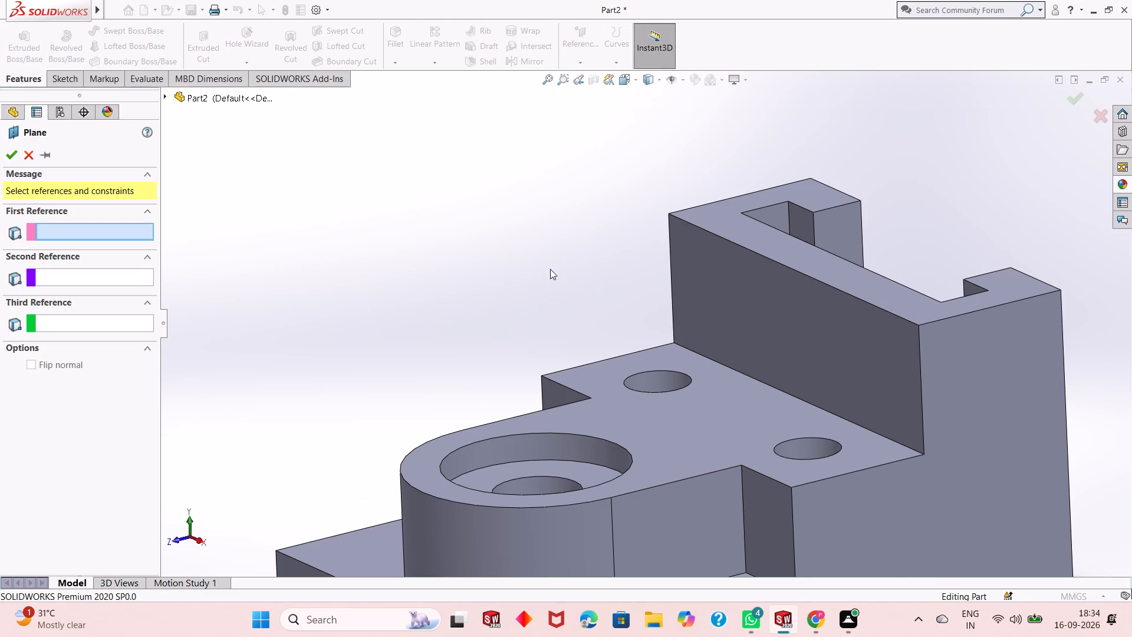
scroll(543, 314, up, 5)
scroll(720, 352, down, 3)
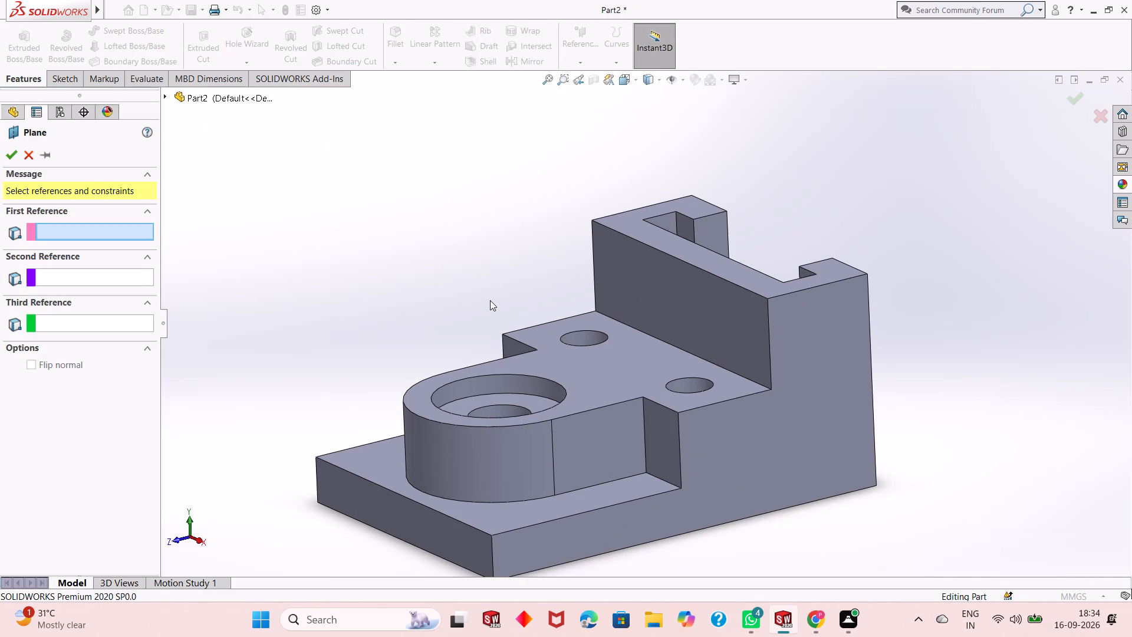
scroll(587, 311, down, 4)
scroll(567, 327, up, 5)
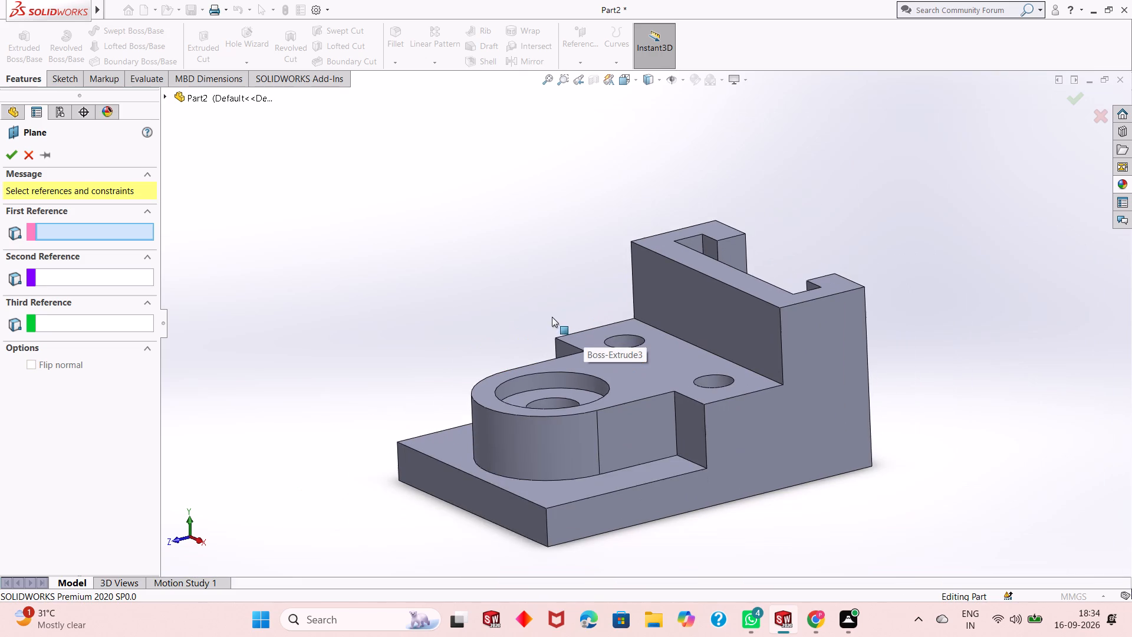
scroll(726, 387, down, 4)
scroll(663, 372, up, 2)
scroll(601, 343, up, 2)
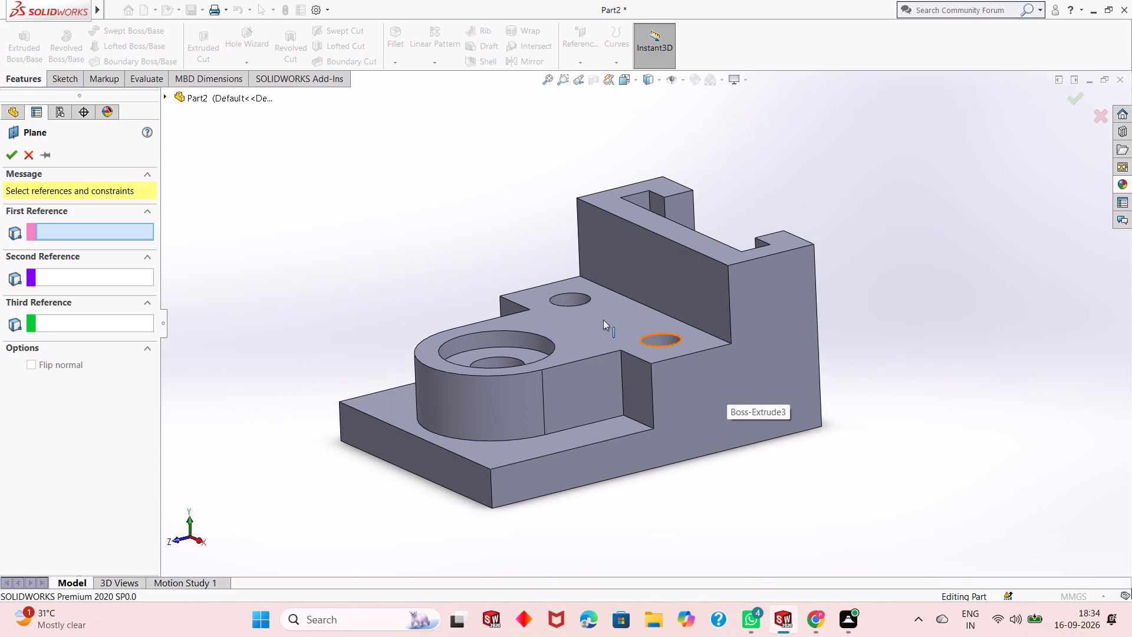
click(202, 97)
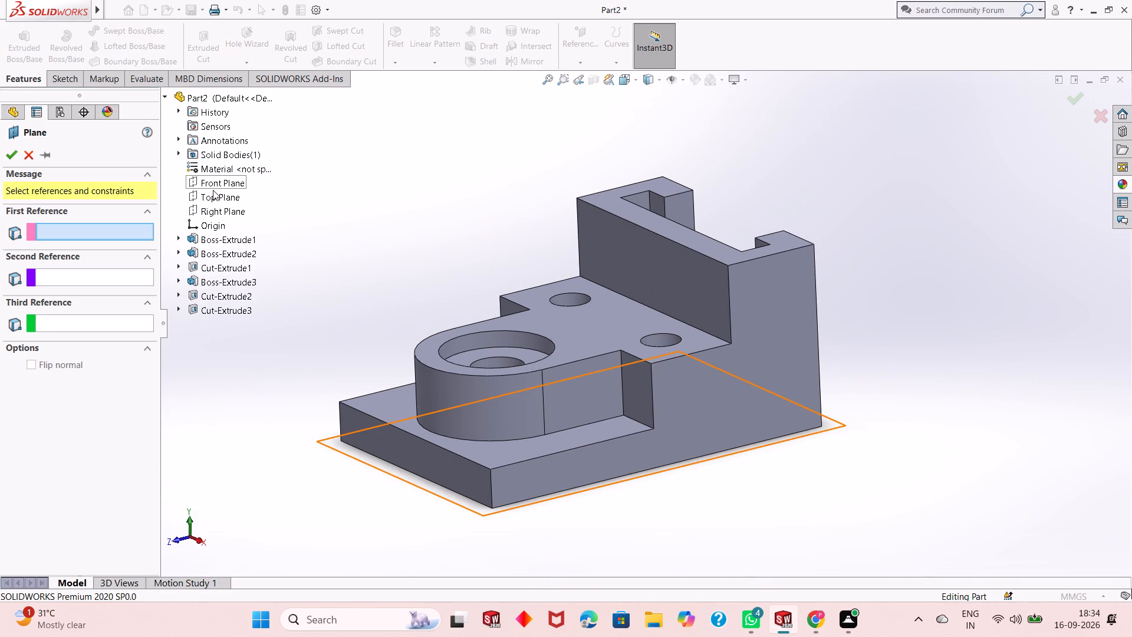
click(209, 206)
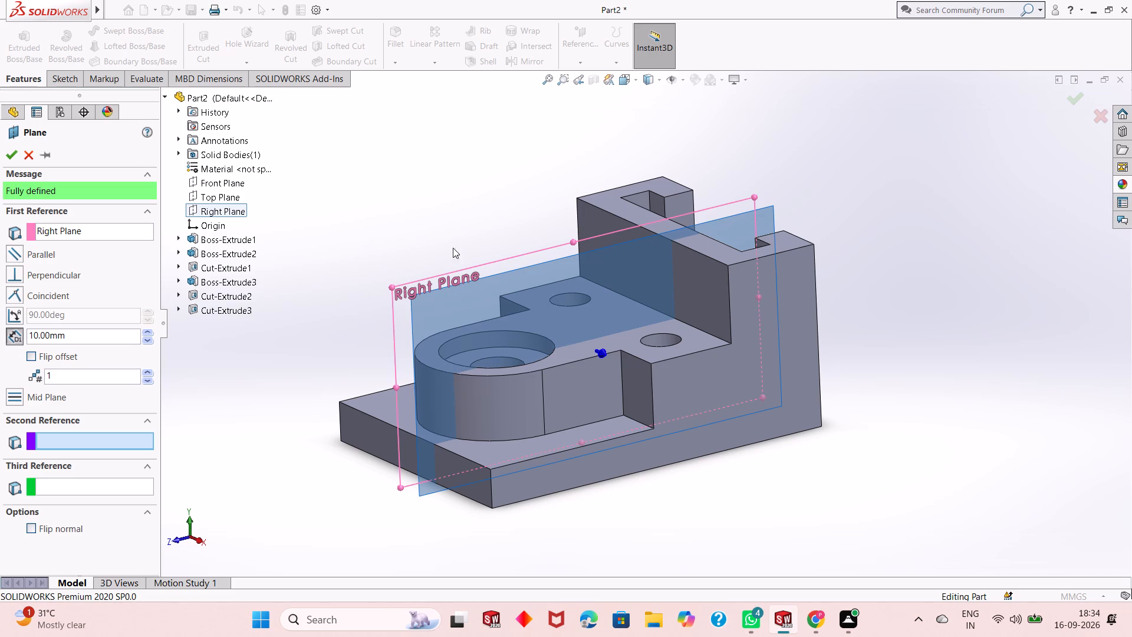
double_click(79, 335)
key(0)
key(Return)
middle_drag(378, 356, 453, 353)
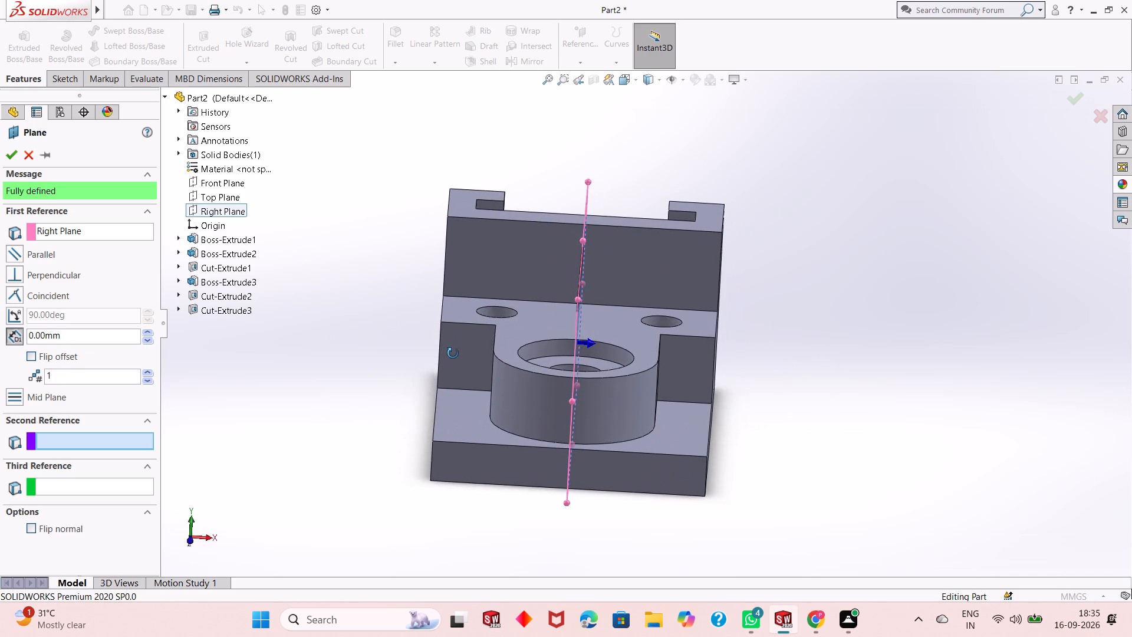
middle_drag(453, 353, 383, 366)
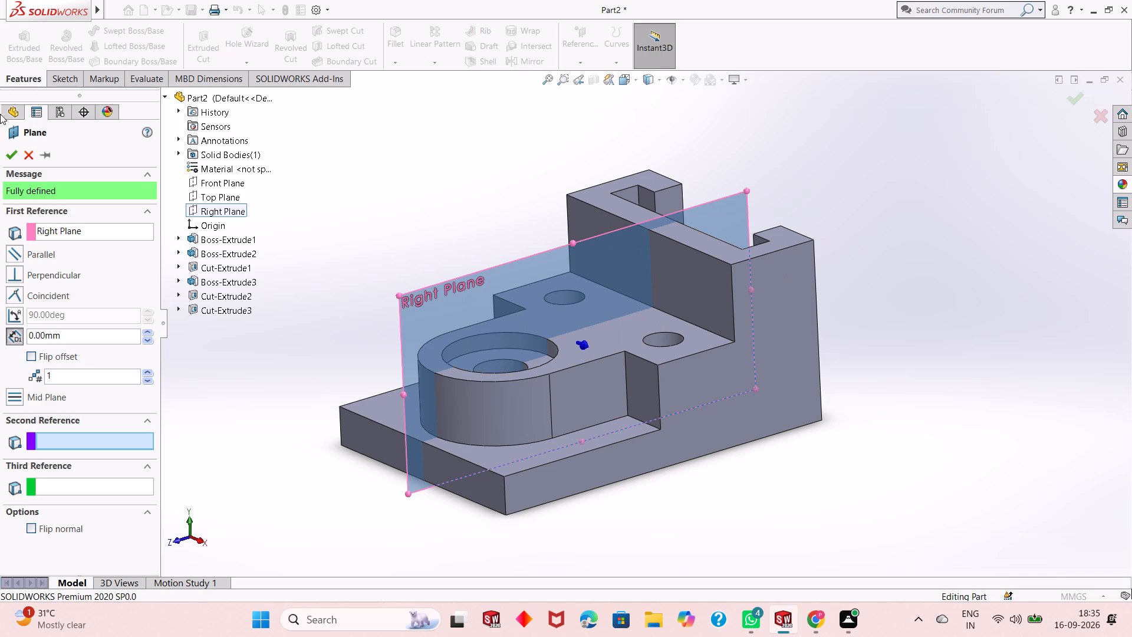
click(12, 156)
Open a new sketch on the new mid-part plane and view it face-on.
click(432, 294)
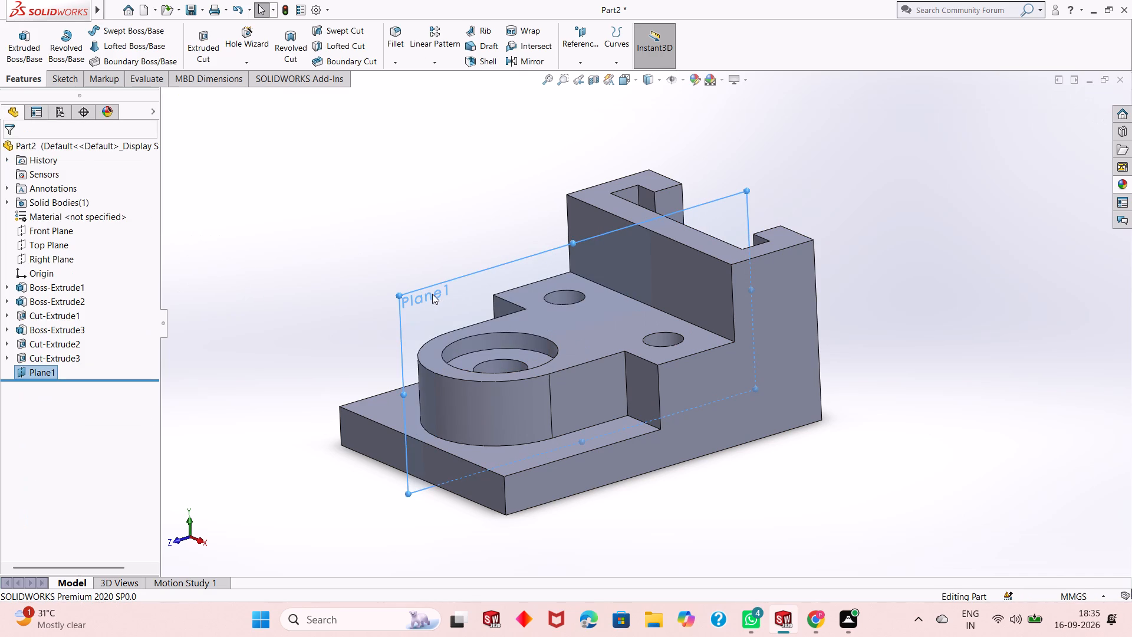
click(478, 260)
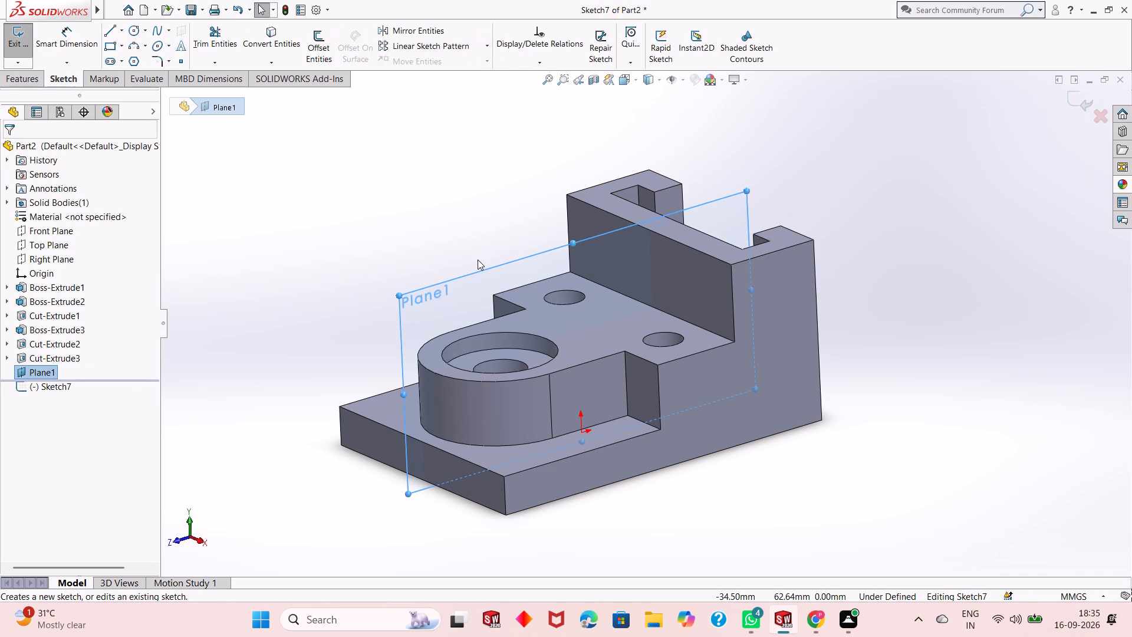
key(ctrl+8)
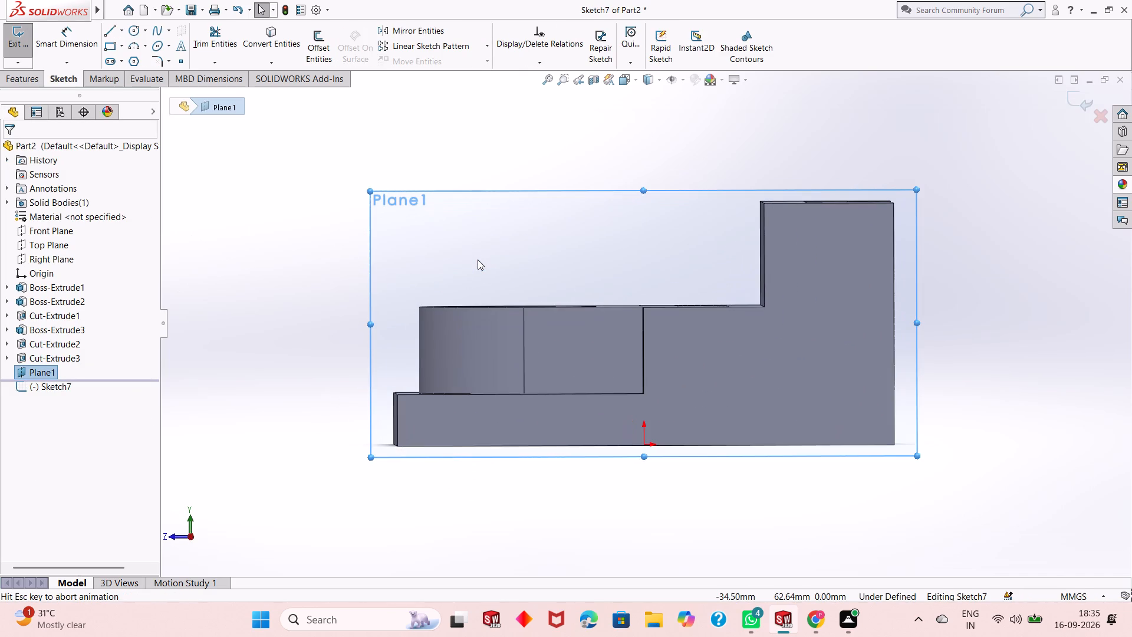
key(Escape)
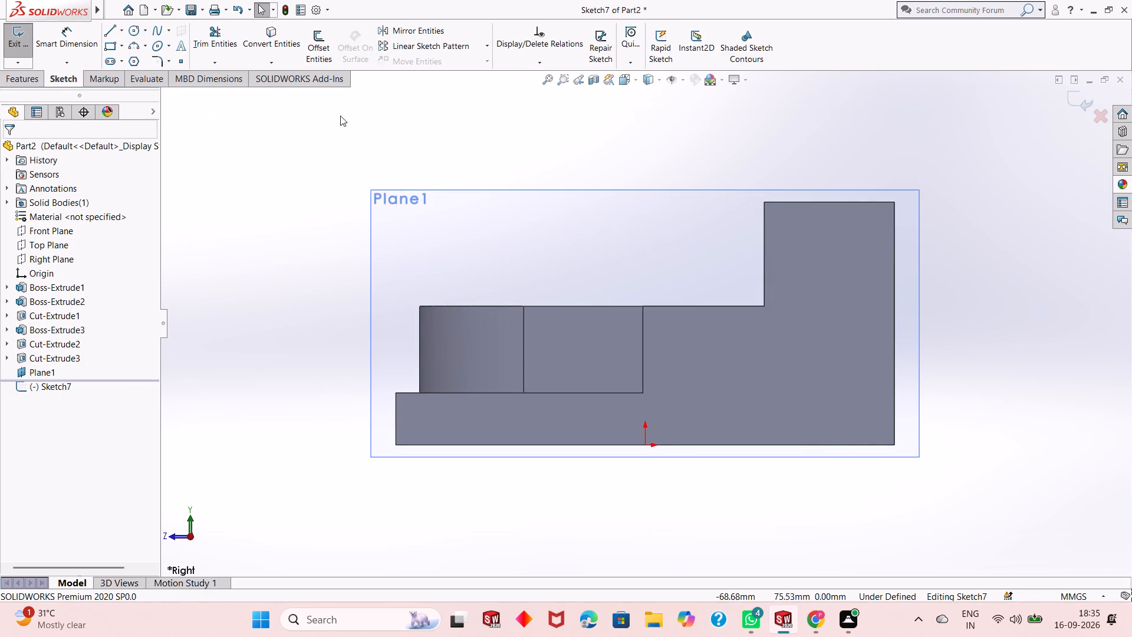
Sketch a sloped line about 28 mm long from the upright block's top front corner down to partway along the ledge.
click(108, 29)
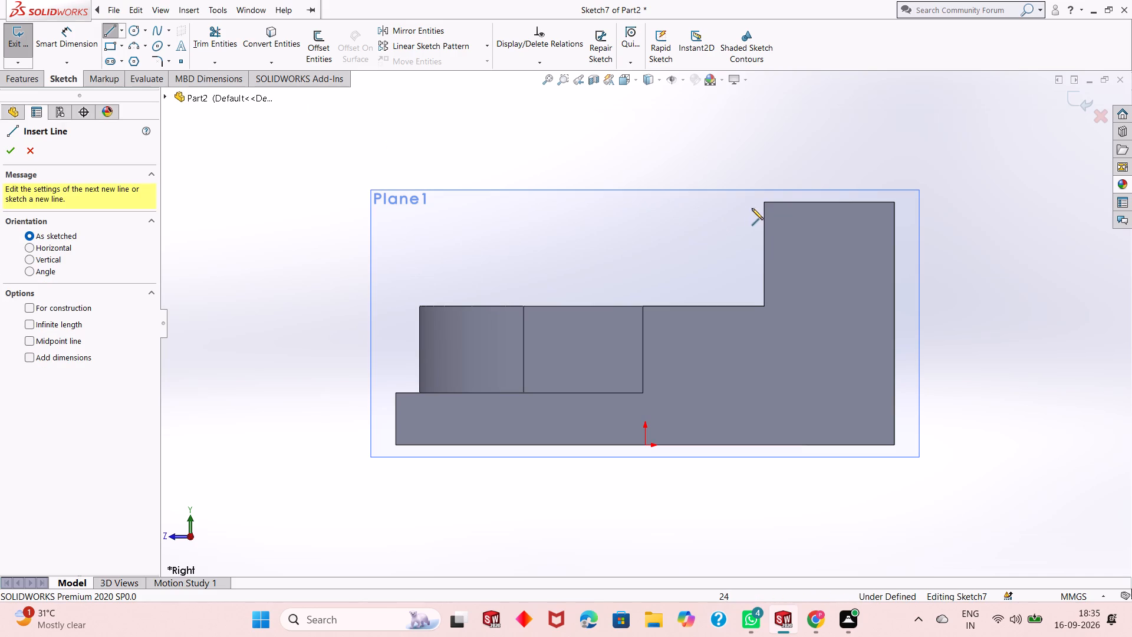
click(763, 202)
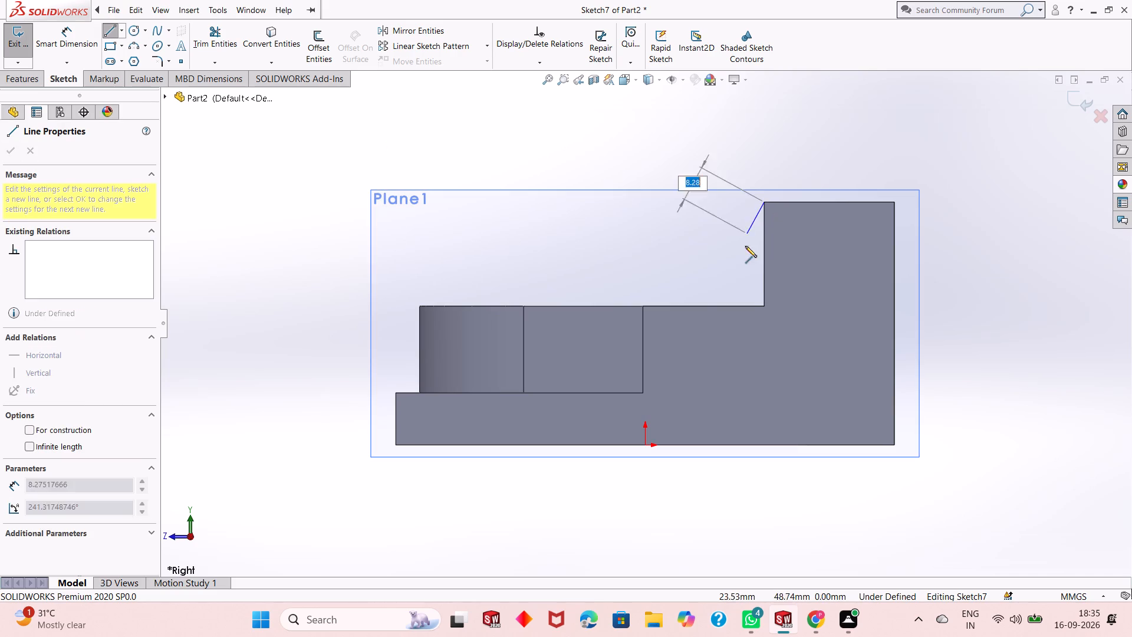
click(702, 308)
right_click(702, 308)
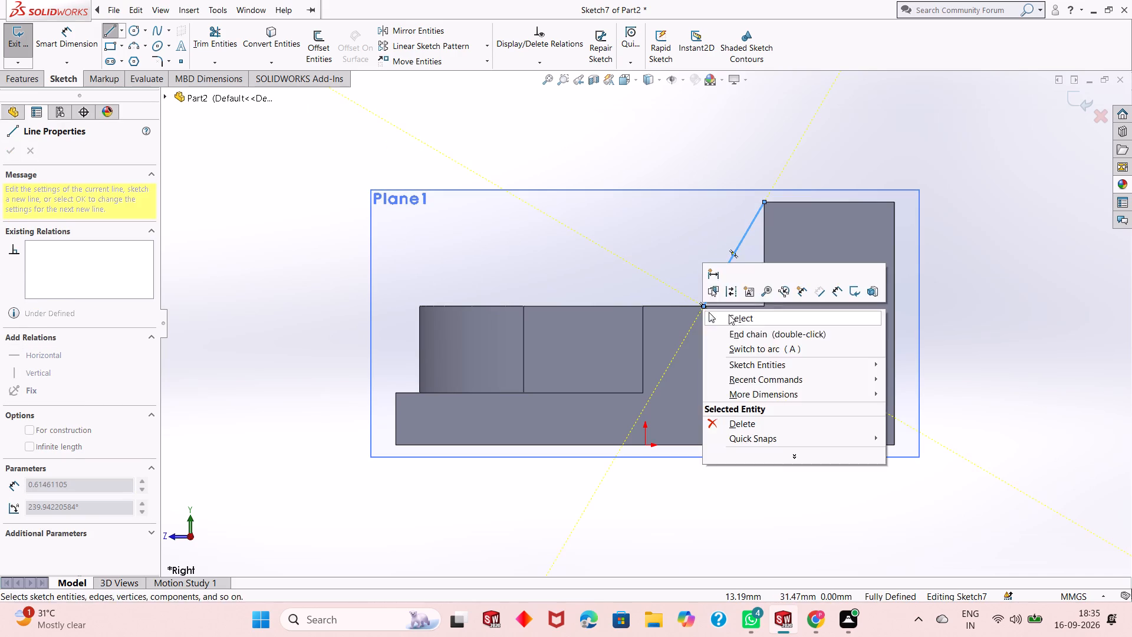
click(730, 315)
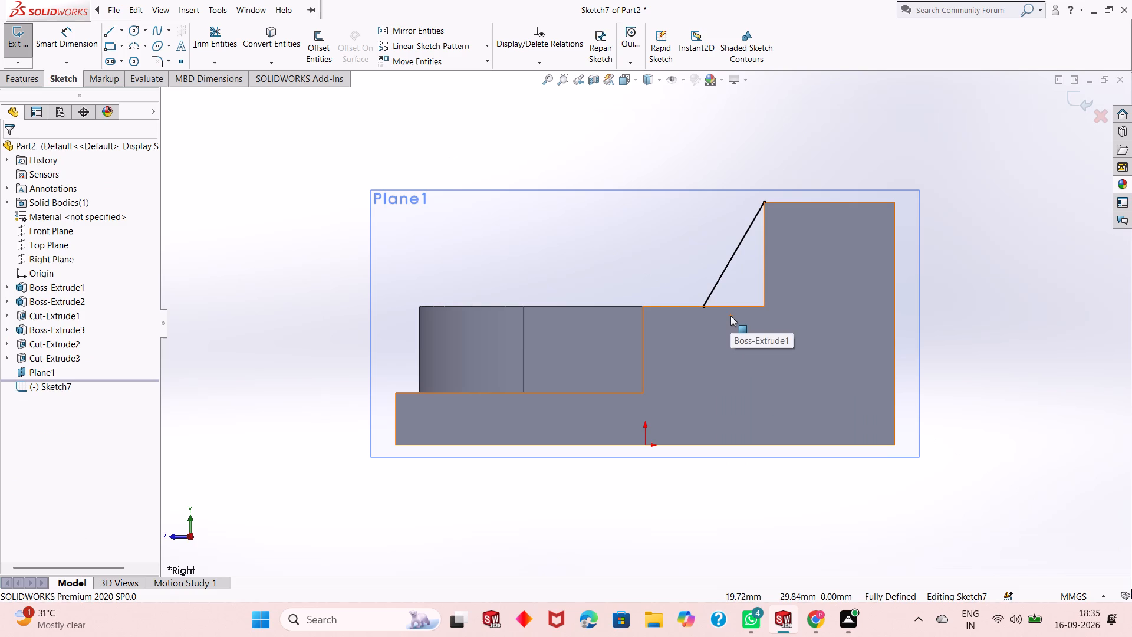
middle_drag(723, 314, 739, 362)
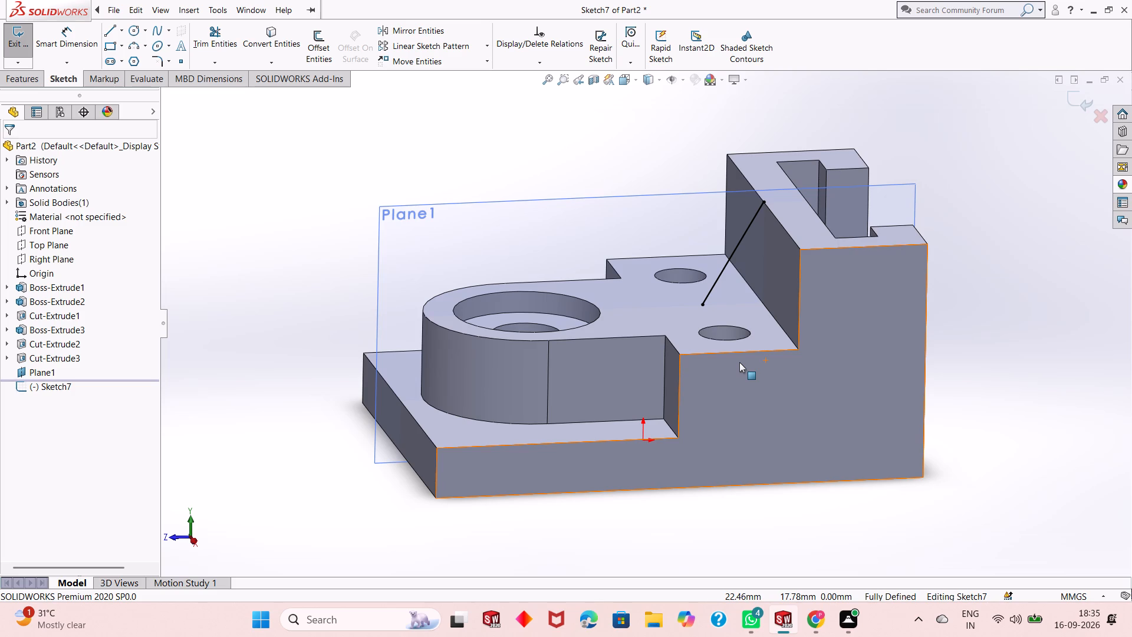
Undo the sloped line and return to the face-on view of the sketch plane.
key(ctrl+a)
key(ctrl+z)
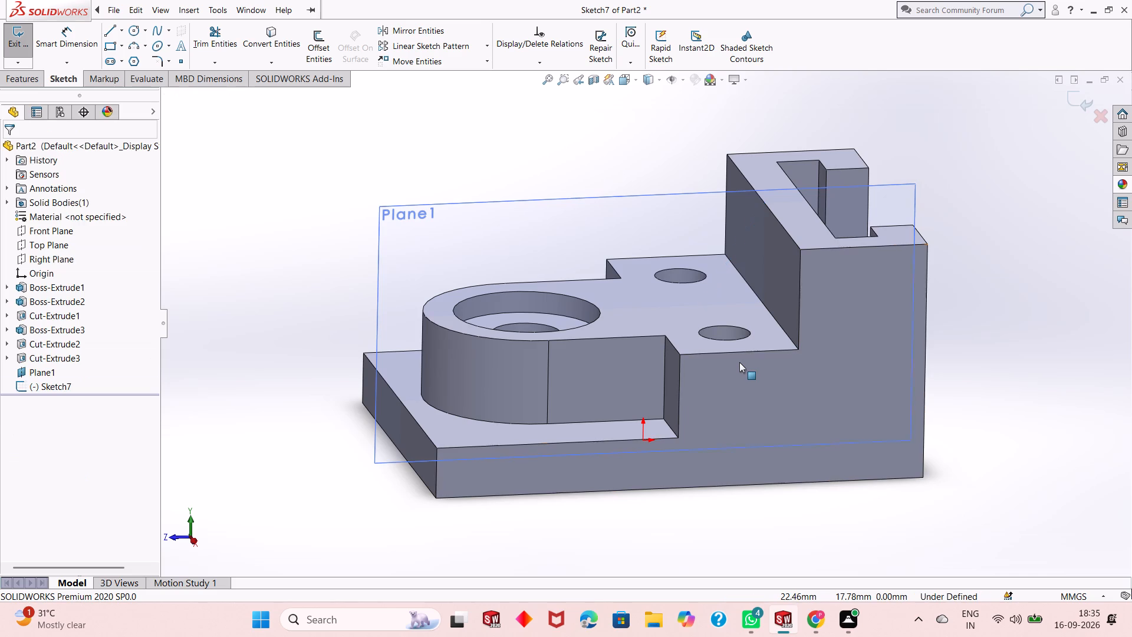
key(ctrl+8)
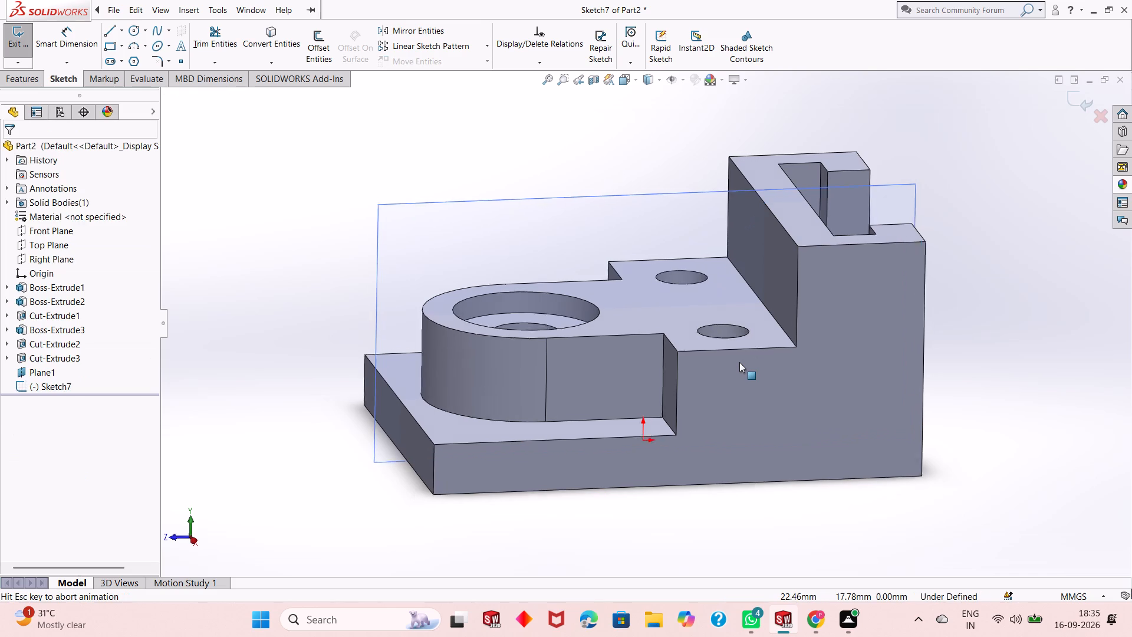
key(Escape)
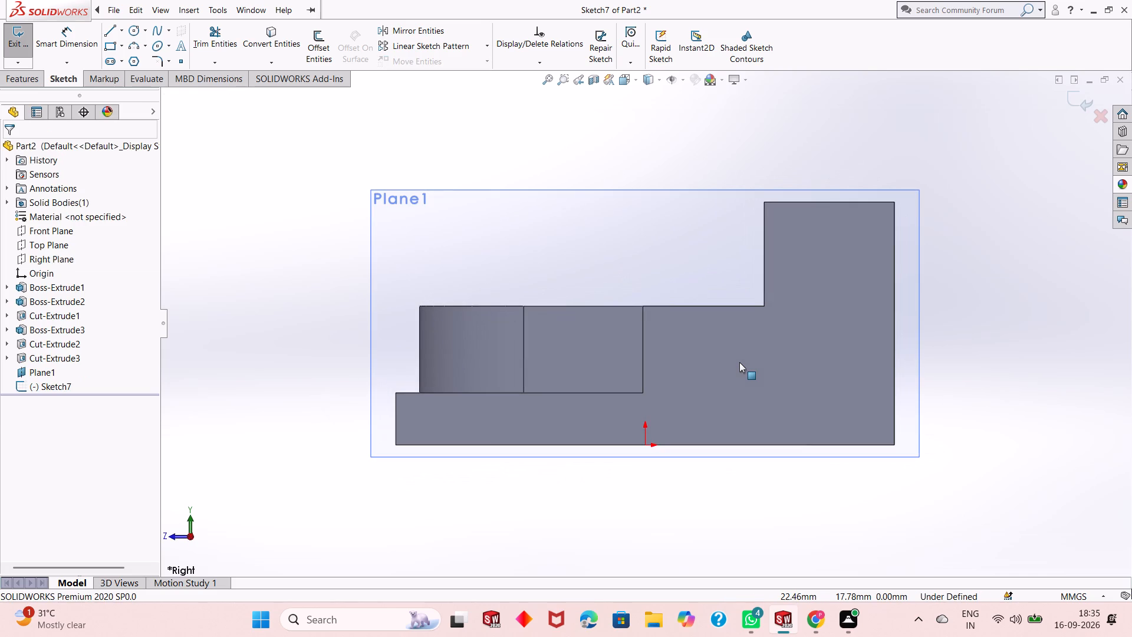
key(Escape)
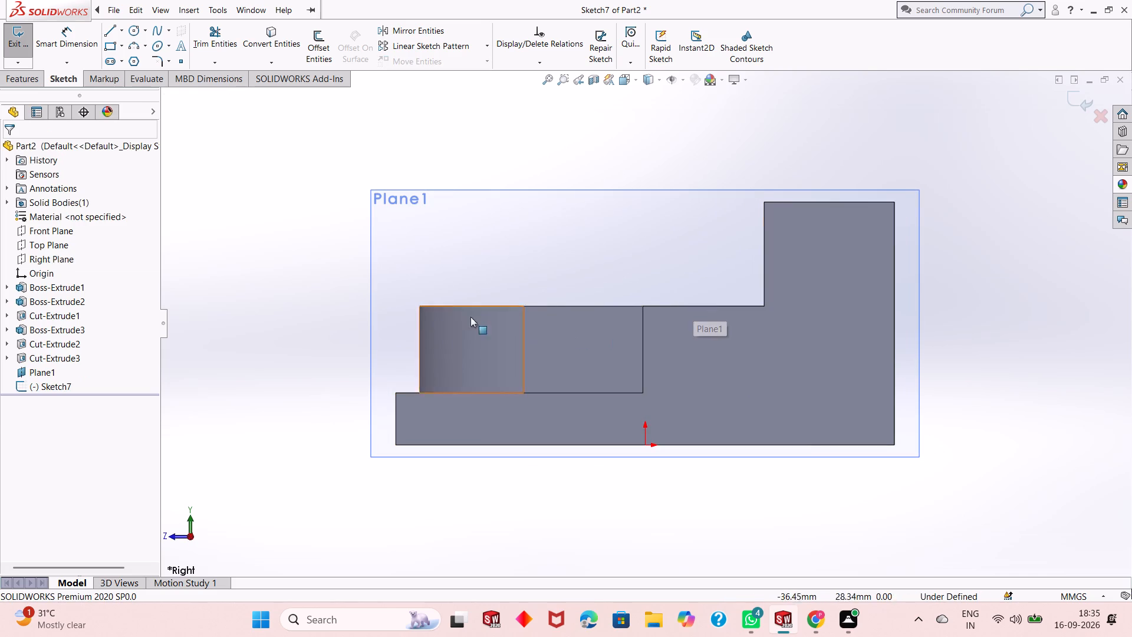
Sketch a sloped line from the upright block's top front corner to the ledge's front corner, where the narrower boss section begins.
click(109, 27)
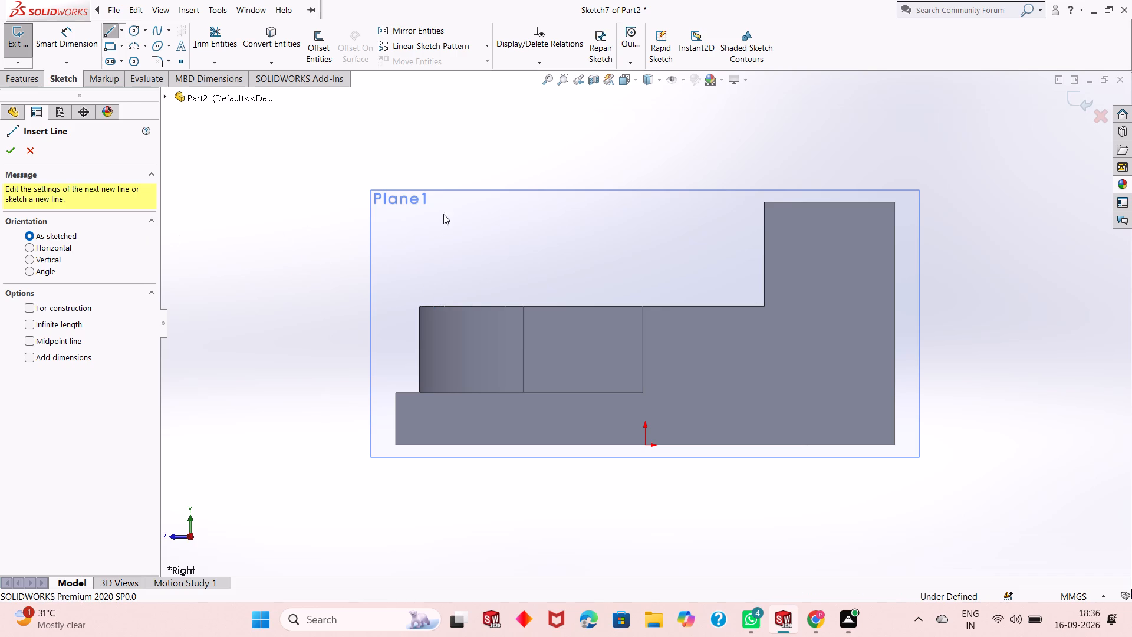
click(763, 202)
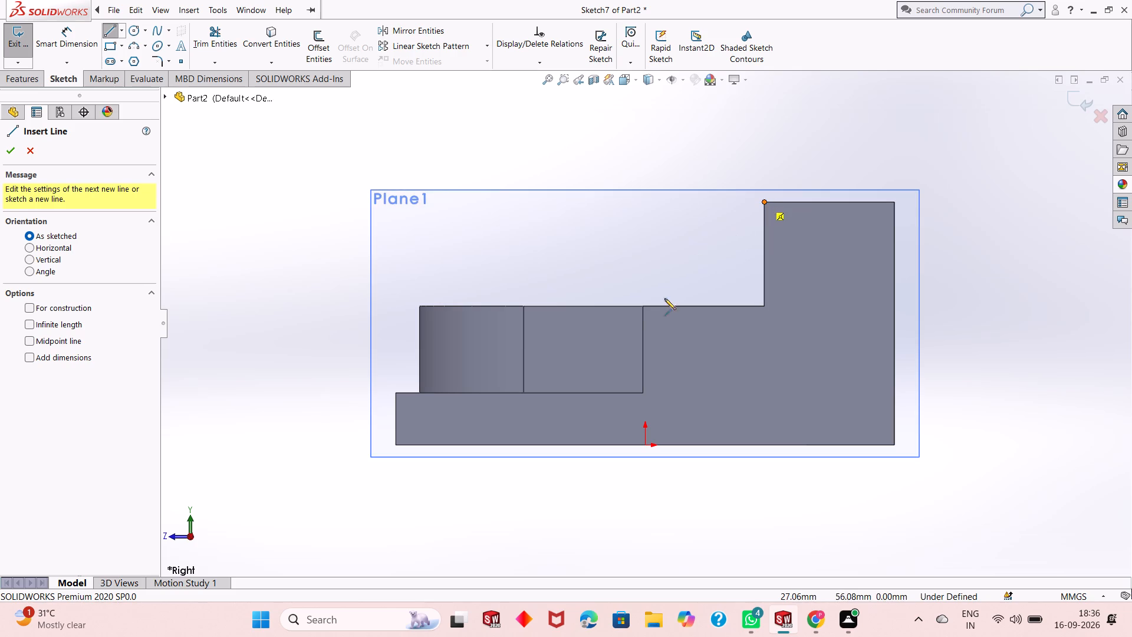
click(643, 308)
key(Escape)
key(Escape)
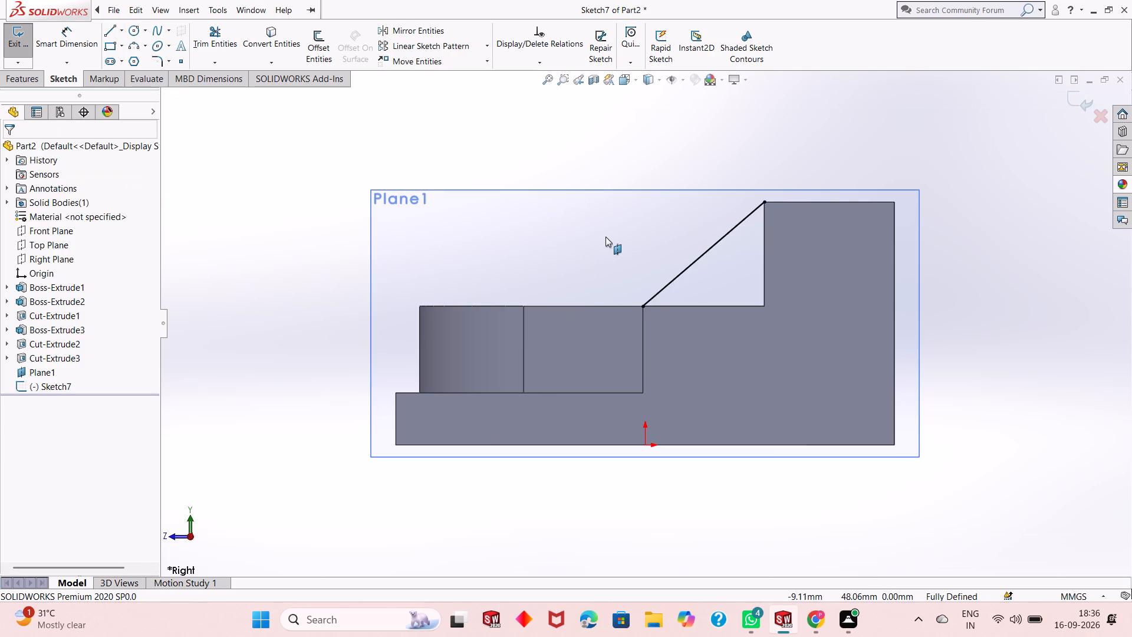
Examine from several angles how the sloped line sits between the two 12 mm holes and the upright block.
middle_drag(646, 283, 669, 345)
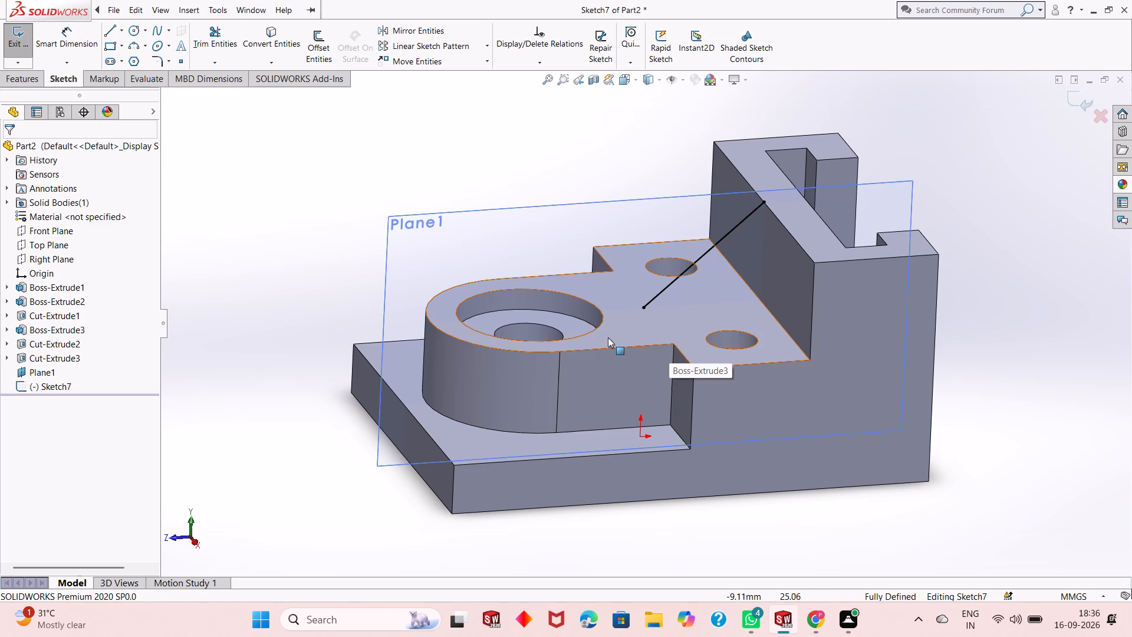
scroll(664, 353, down, 2)
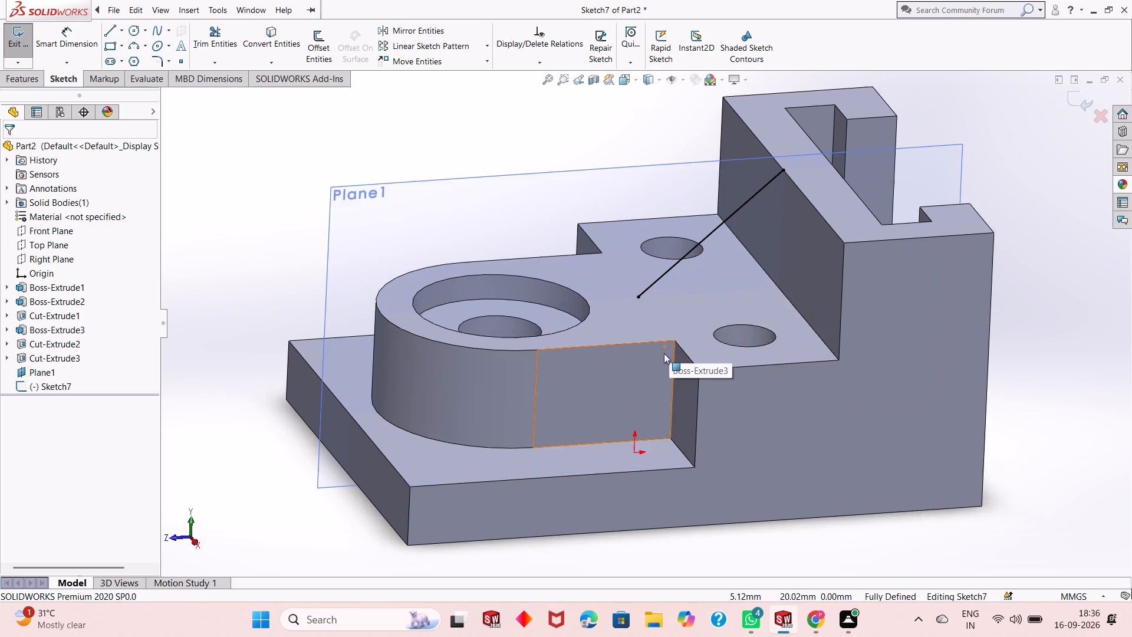
scroll(664, 353, down, 1)
scroll(664, 353, up, 5)
scroll(659, 356, down, 2)
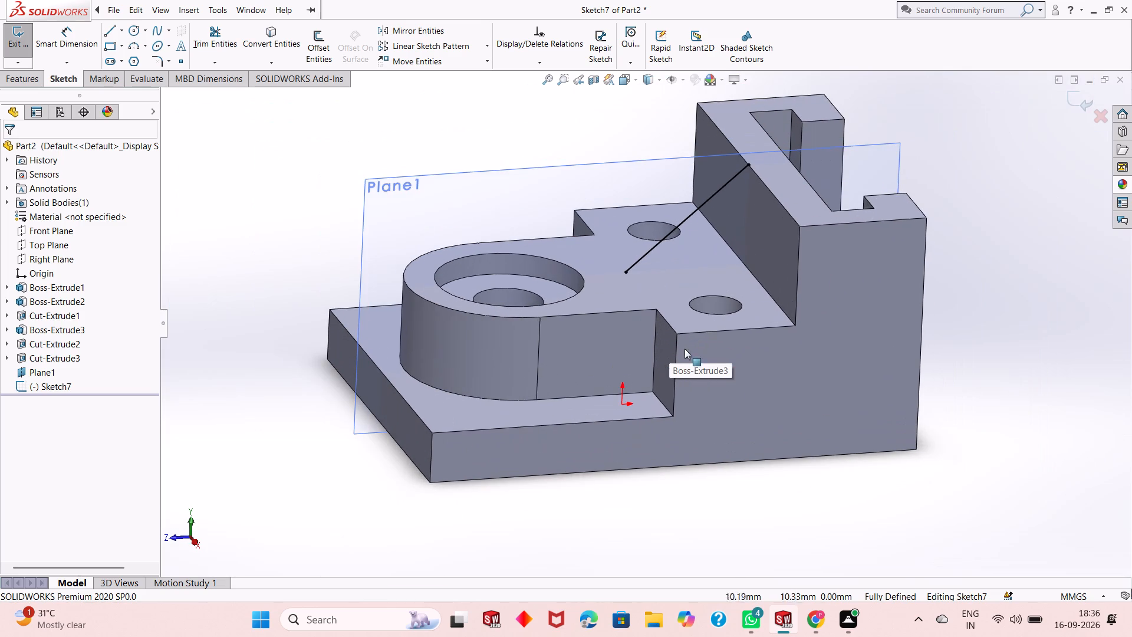
middle_drag(783, 233, 774, 225)
scroll(743, 196, up, 1)
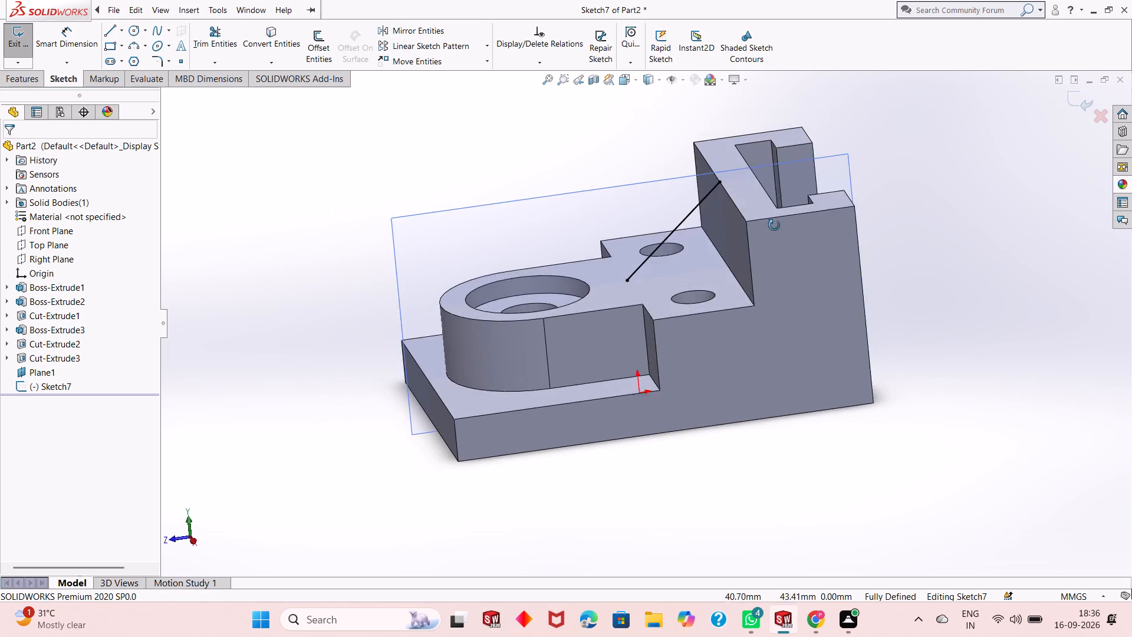
middle_drag(774, 225, 780, 262)
scroll(644, 200, down, 4)
scroll(686, 270, up, 3)
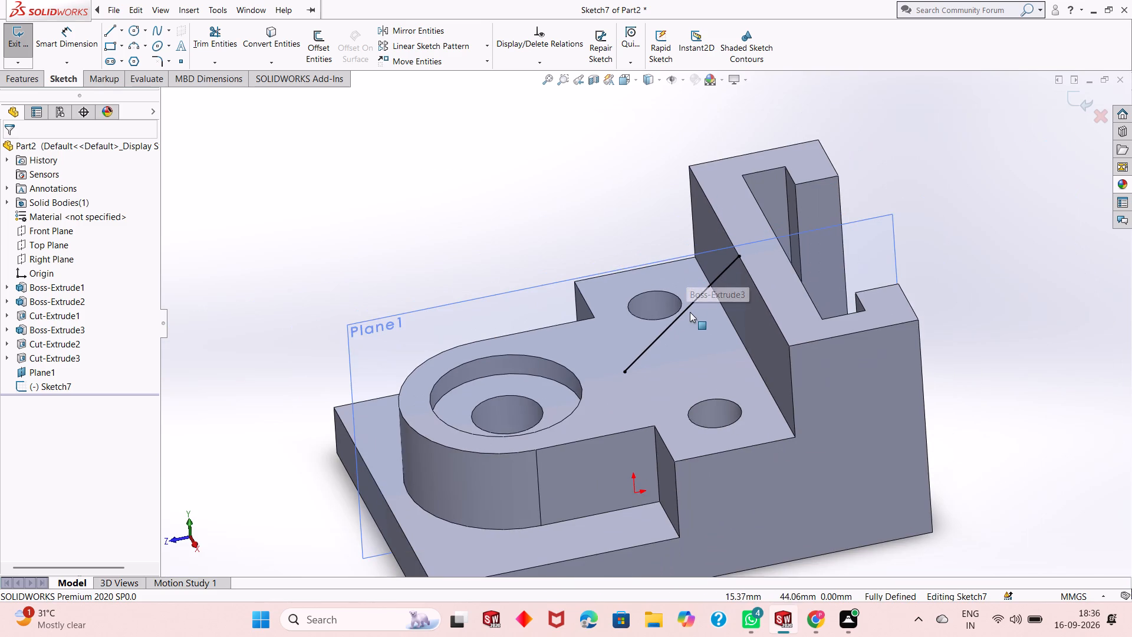
middle_drag(690, 312, 669, 271)
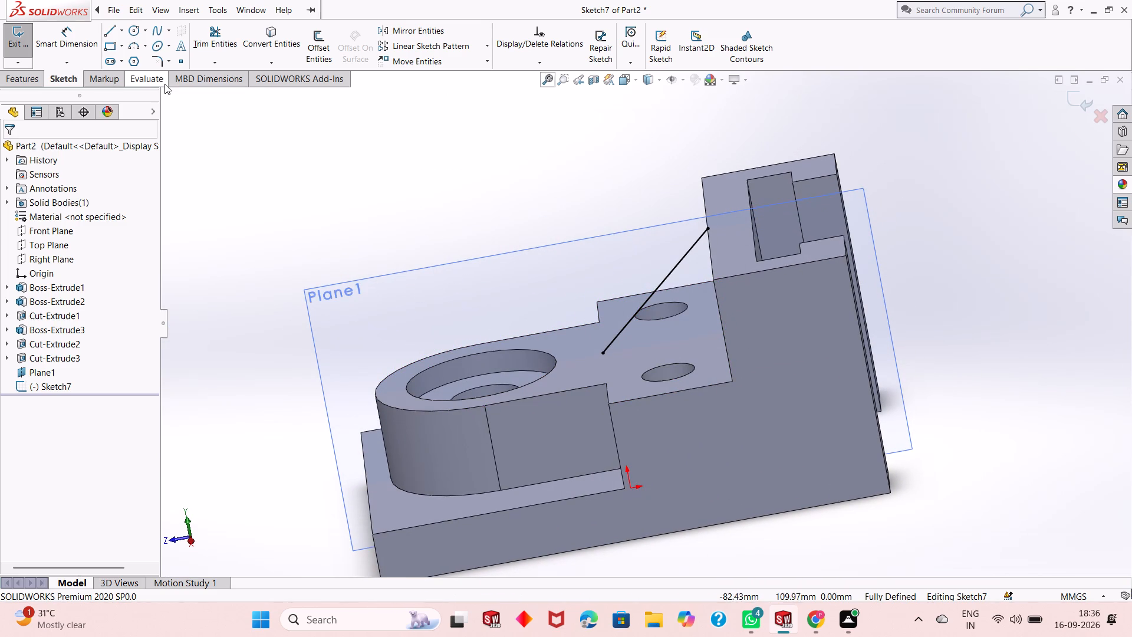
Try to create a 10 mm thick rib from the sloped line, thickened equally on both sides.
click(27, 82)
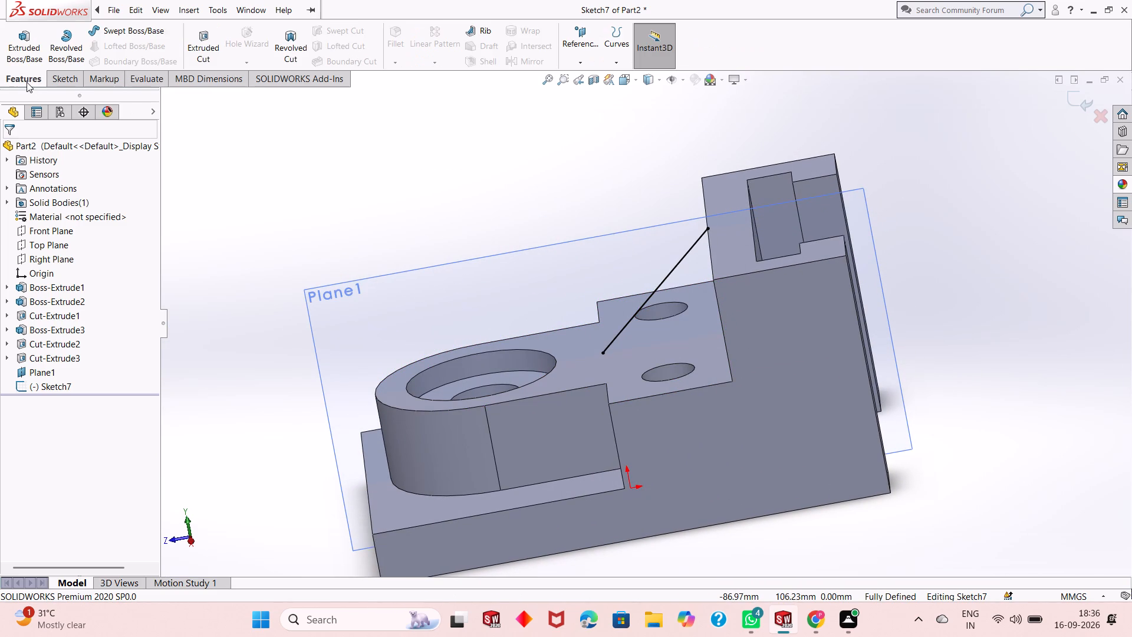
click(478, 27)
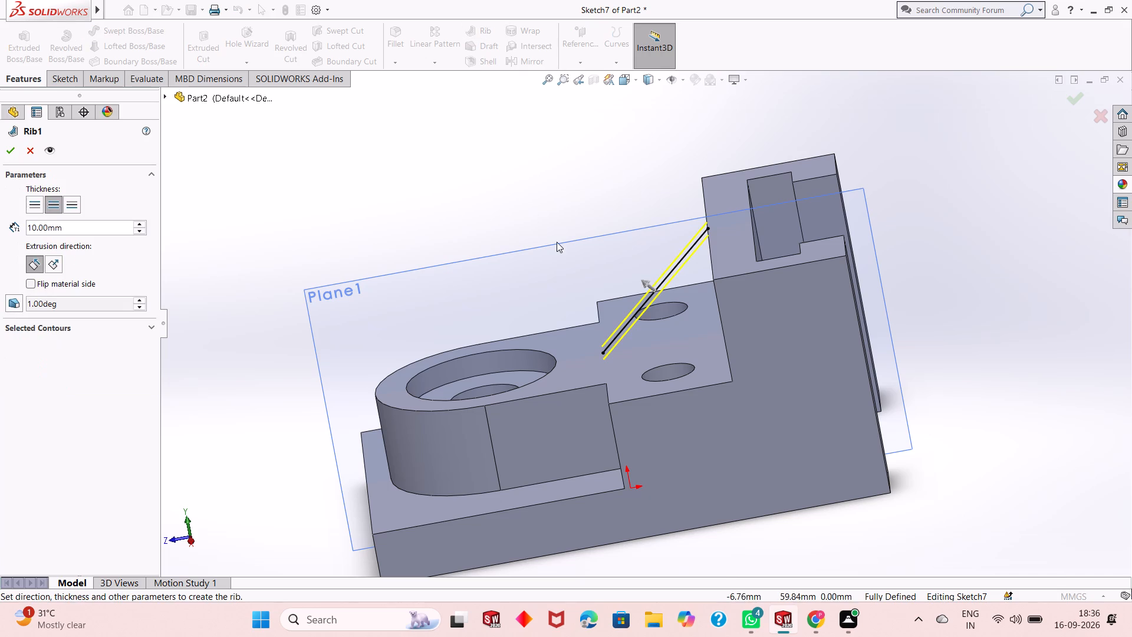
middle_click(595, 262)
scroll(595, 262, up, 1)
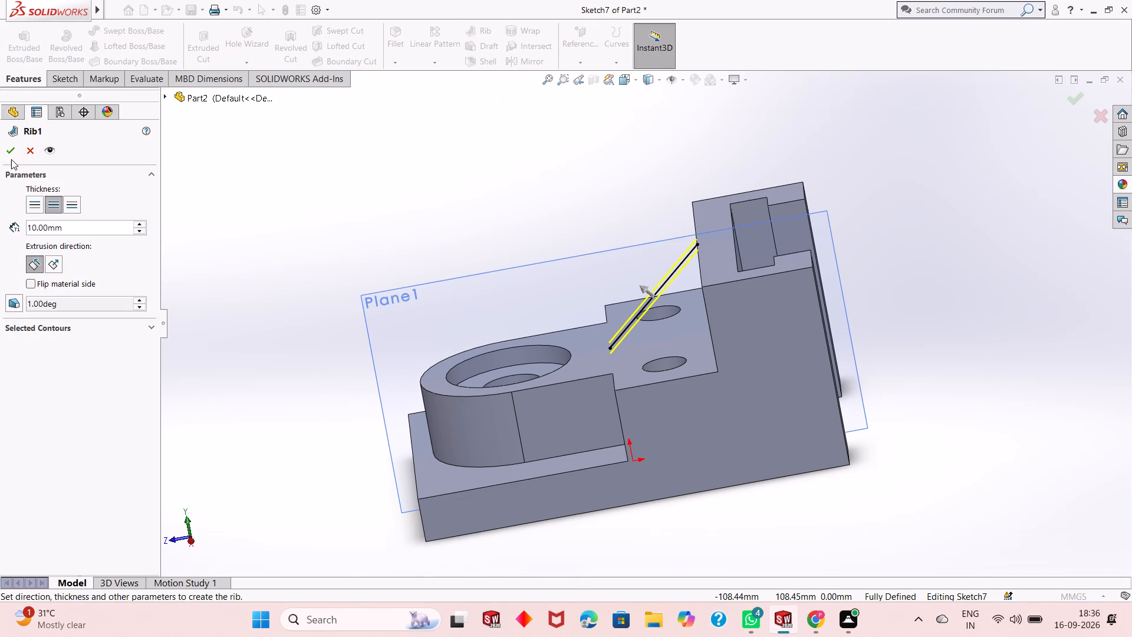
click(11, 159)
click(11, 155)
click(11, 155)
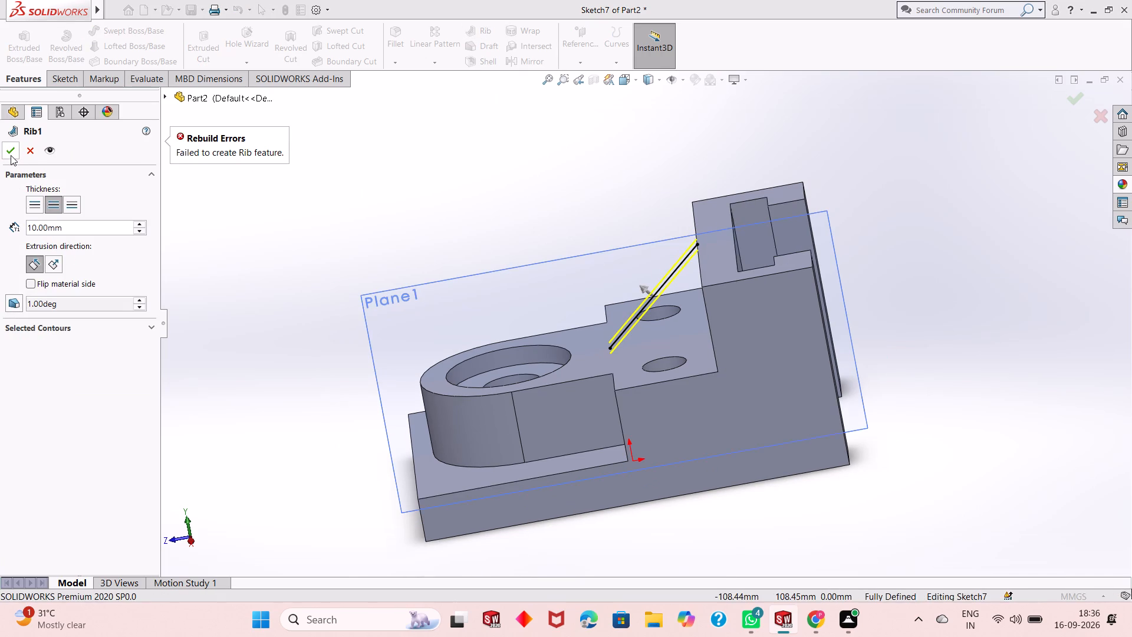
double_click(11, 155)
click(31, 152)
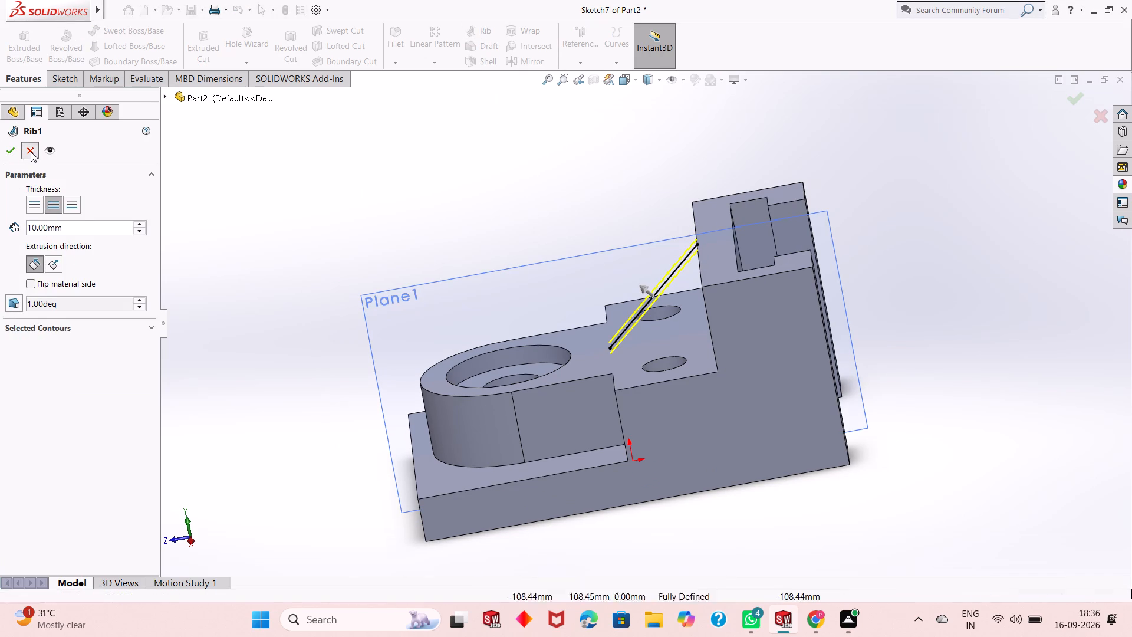
Examine where the sloped line meets the upright block's top front edge and the ledge.
middle_drag(436, 277, 490, 237)
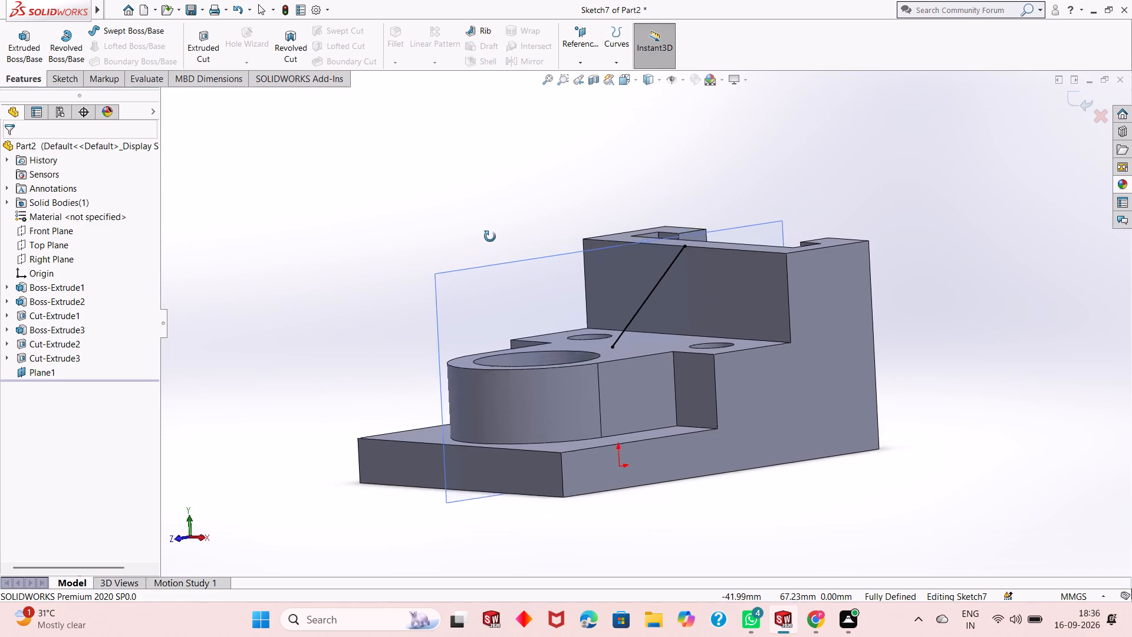
middle_drag(490, 237, 472, 257)
scroll(681, 230, down, 4)
scroll(702, 307, down, 2)
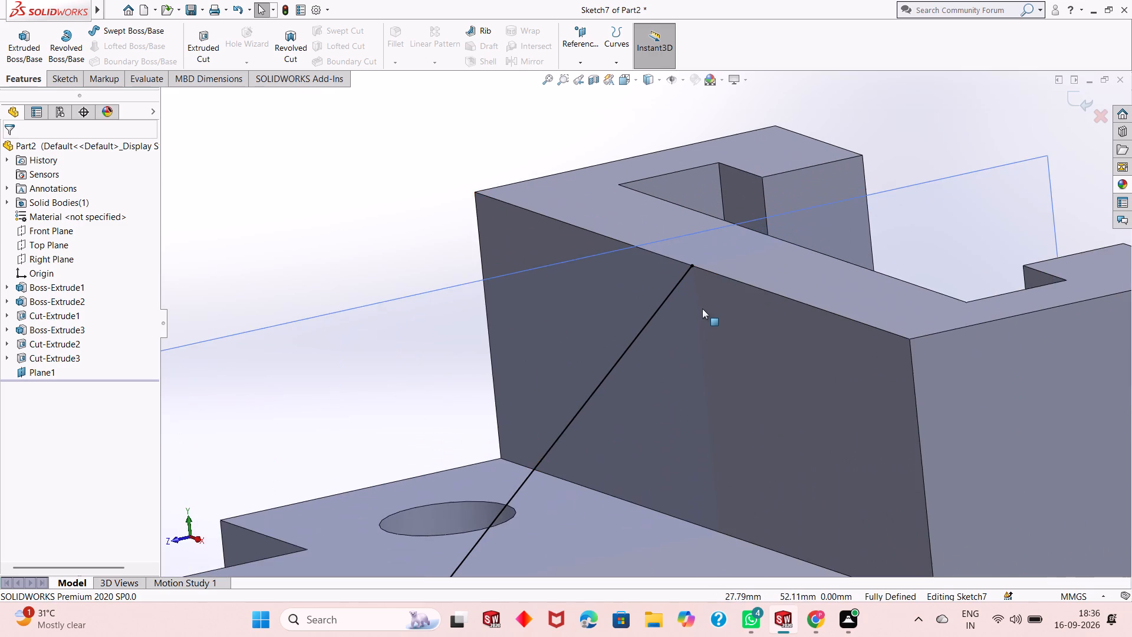
scroll(666, 305, up, 4)
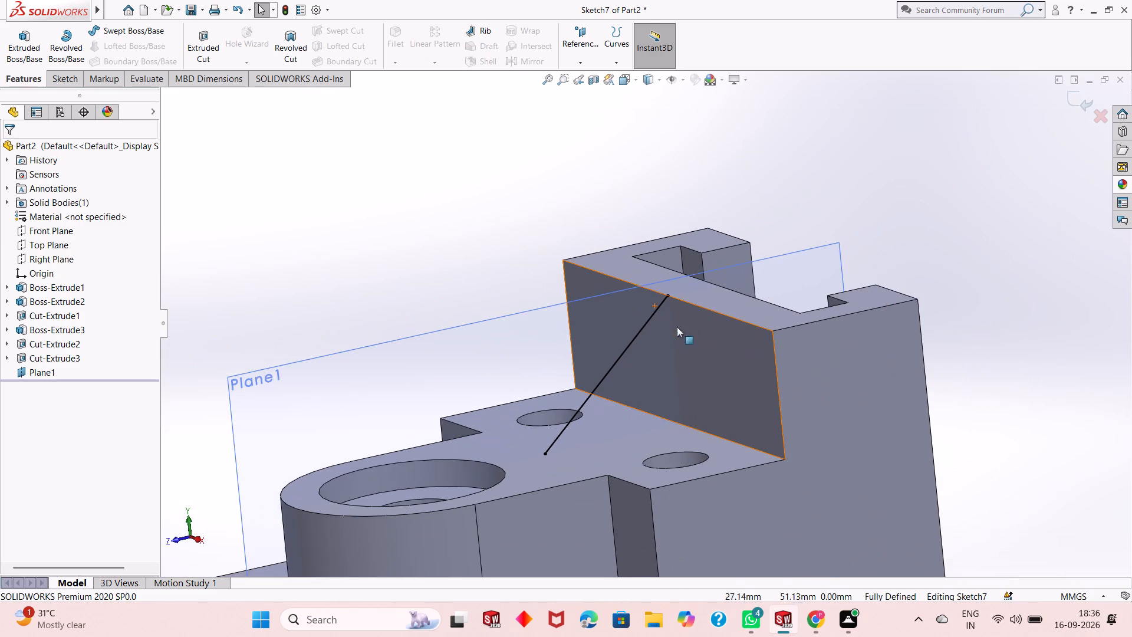
scroll(696, 326, down, 1)
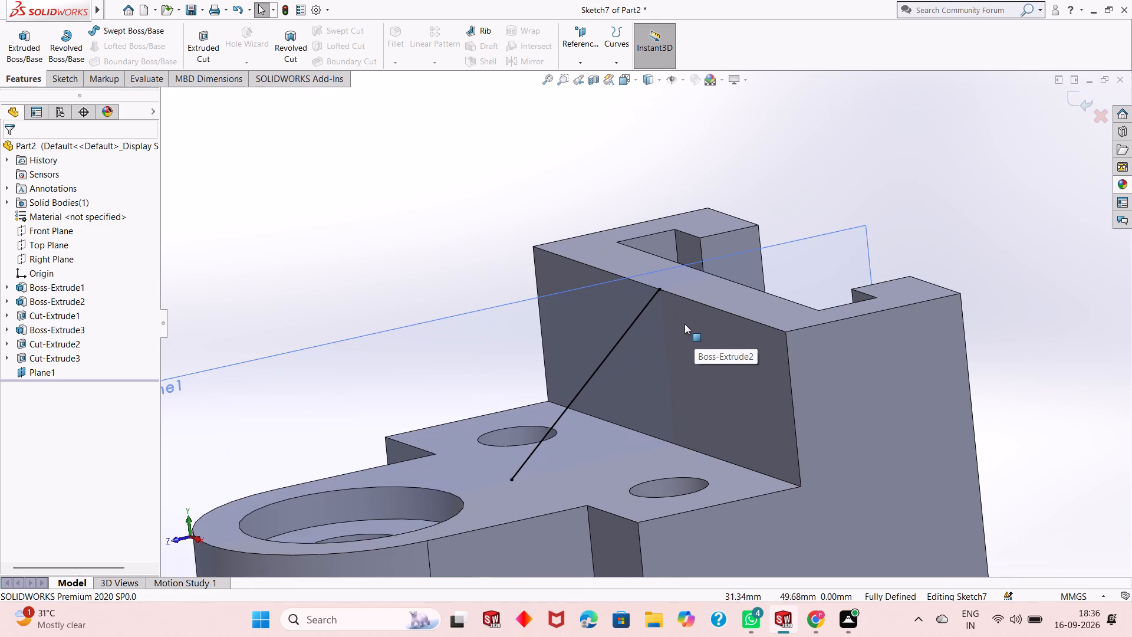
scroll(659, 302, down, 3)
scroll(659, 302, up, 2)
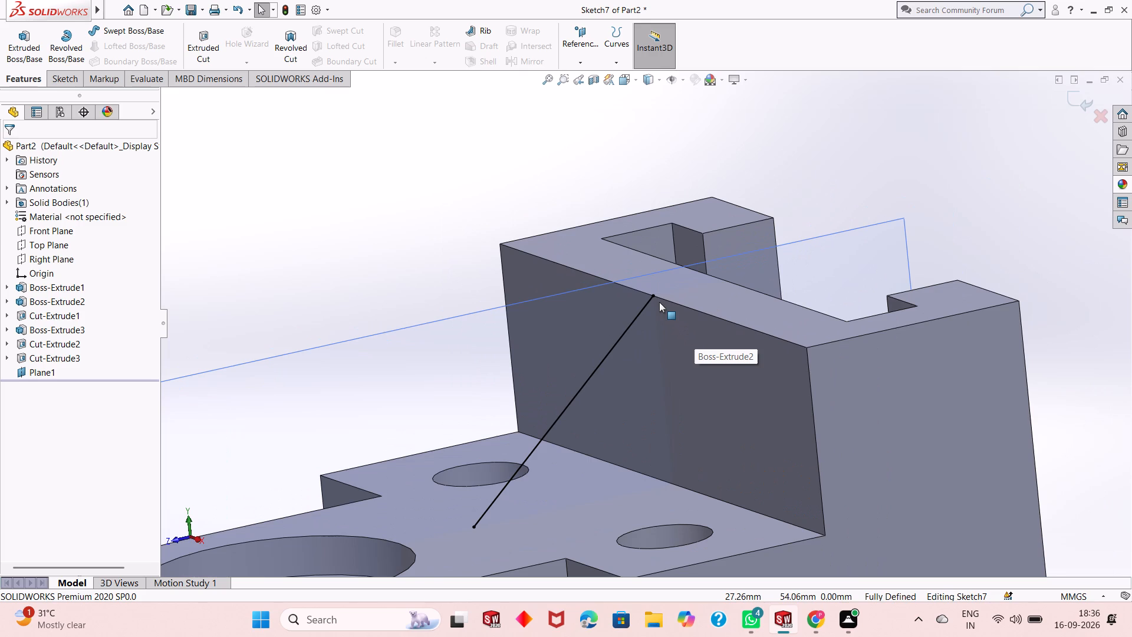
scroll(659, 302, down, 2)
scroll(617, 327, up, 7)
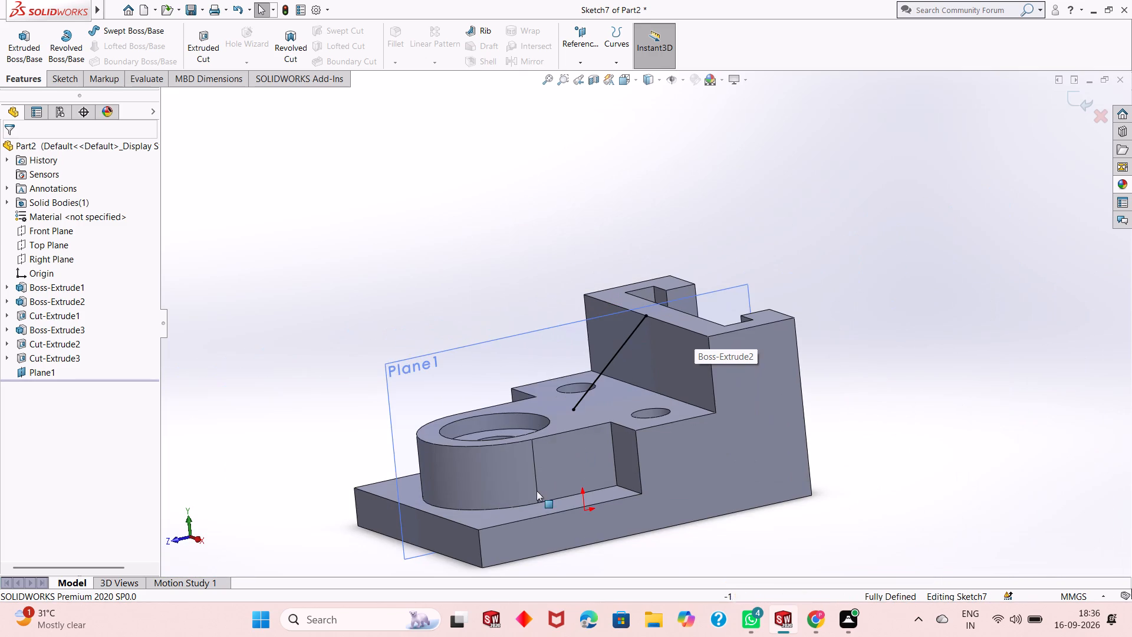
Undo the sloped line, its sketch and the mid-part reference plane Plane1.
key(ctrl+z)
key(ctrl+z)
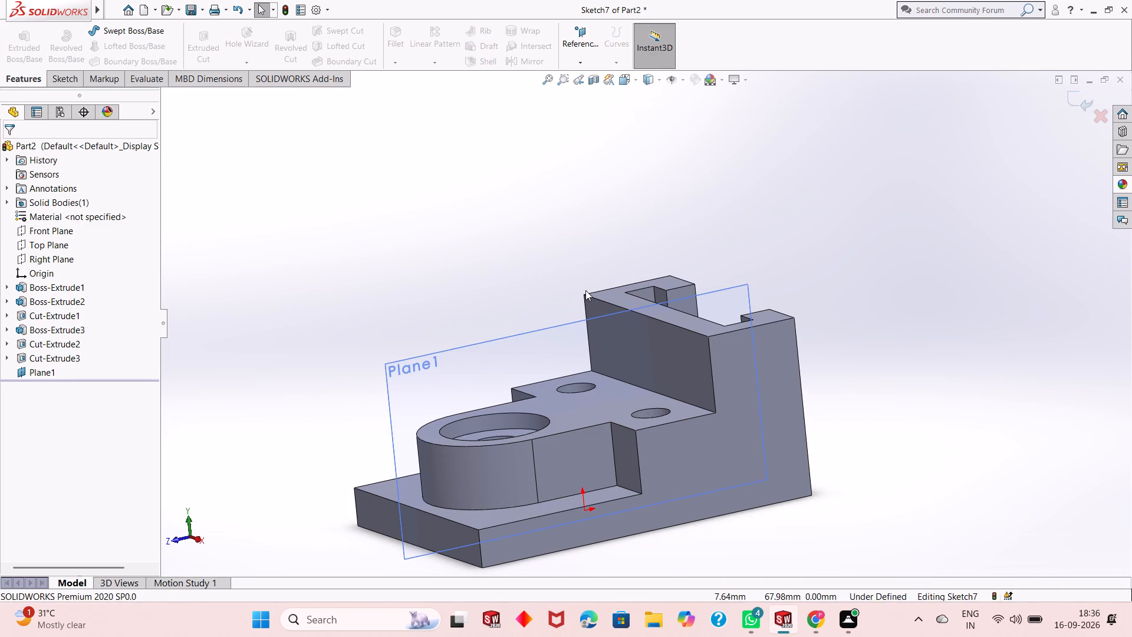
key(ctrl+z)
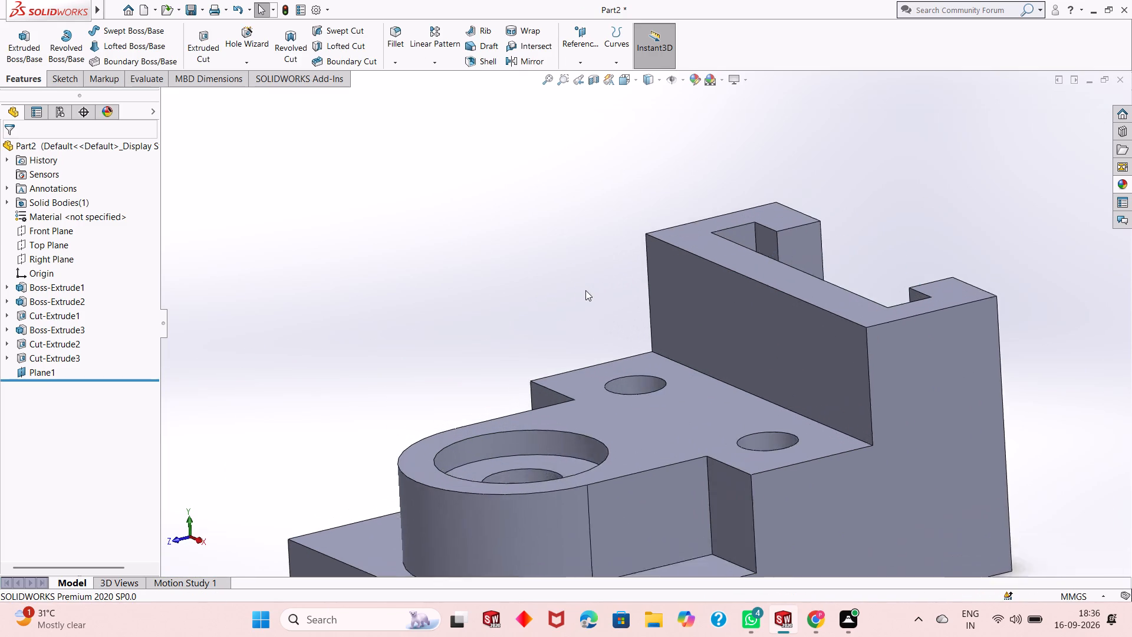
Examine the raised boss, its holes and the ledge in front of the upright block from several angles.
scroll(593, 369, up, 5)
middle_drag(622, 366, 627, 457)
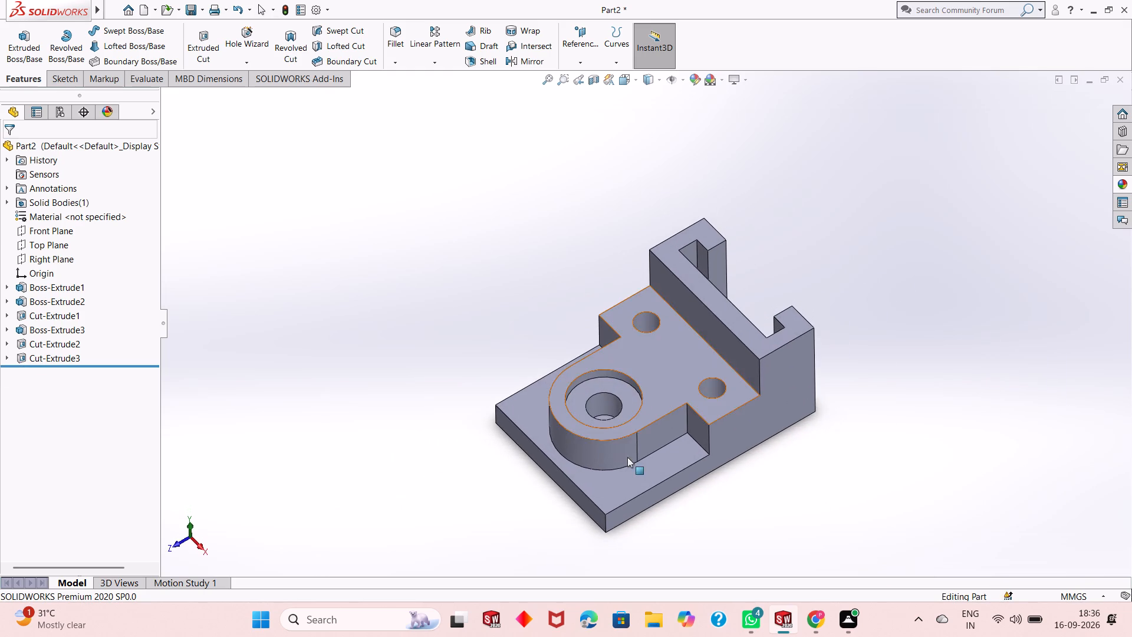
middle_drag(631, 314, 619, 431)
scroll(619, 431, down, 4)
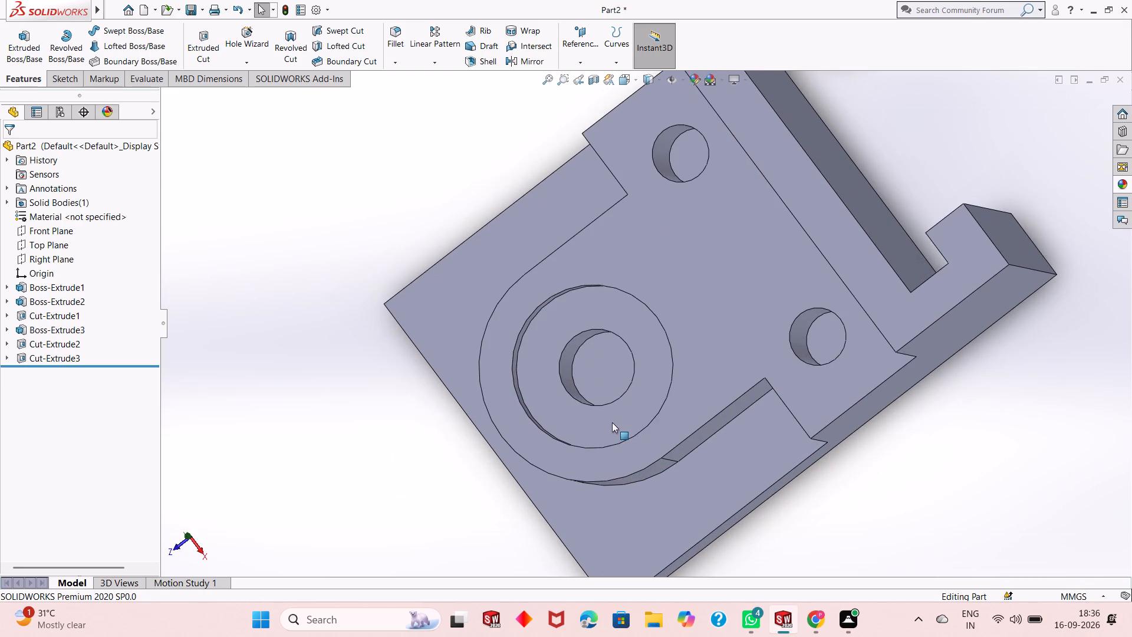
middle_drag(612, 422, 606, 359)
scroll(606, 357, up, 1)
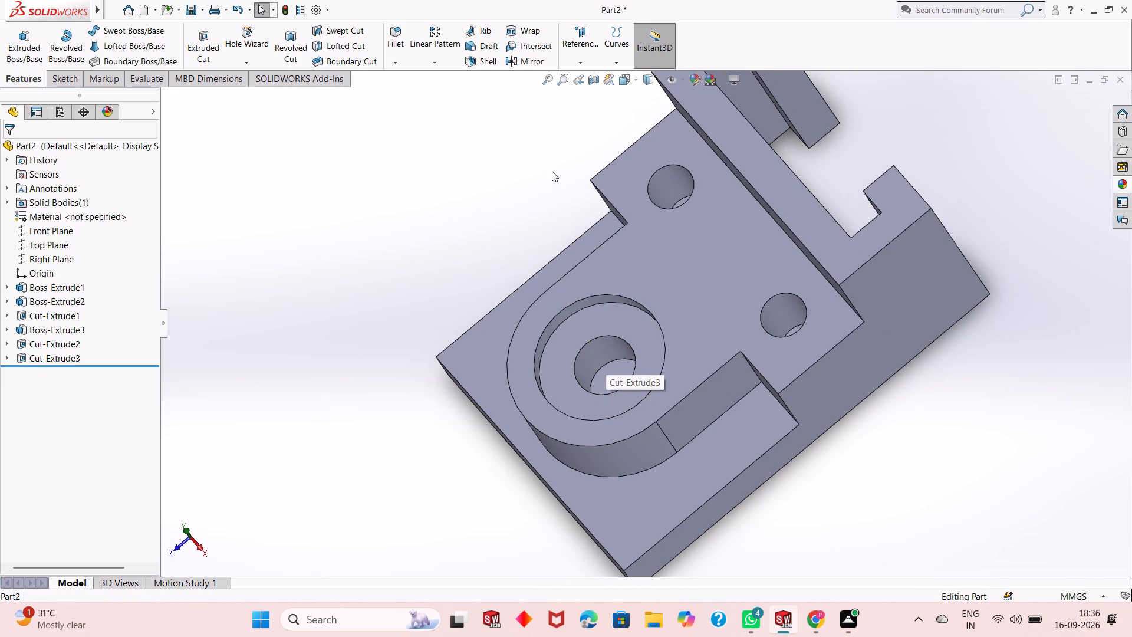
scroll(706, 258, down, 3)
middle_drag(705, 258, 759, 153)
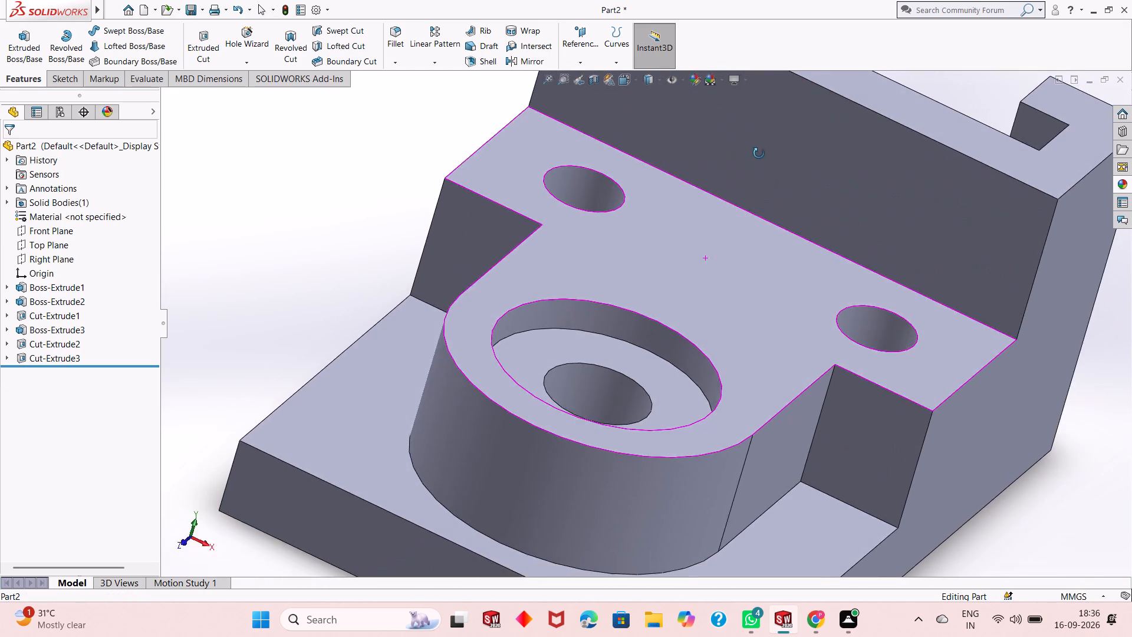
middle_drag(759, 153, 709, 248)
scroll(709, 248, up, 5)
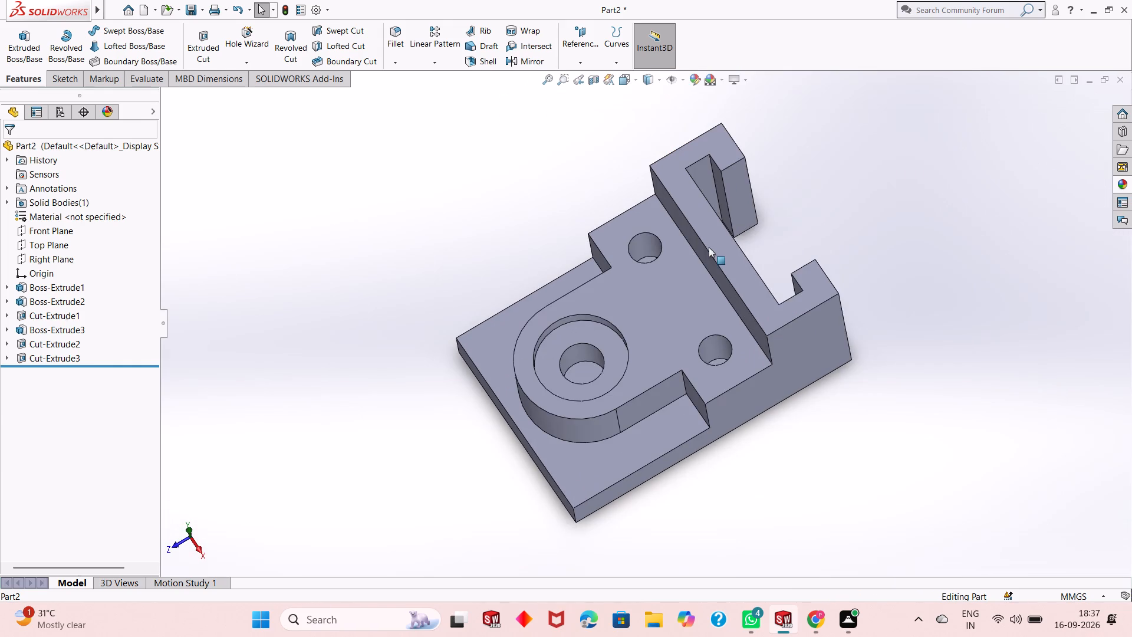
scroll(719, 132, down, 4)
scroll(697, 263, down, 1)
scroll(697, 263, up, 7)
scroll(616, 425, down, 5)
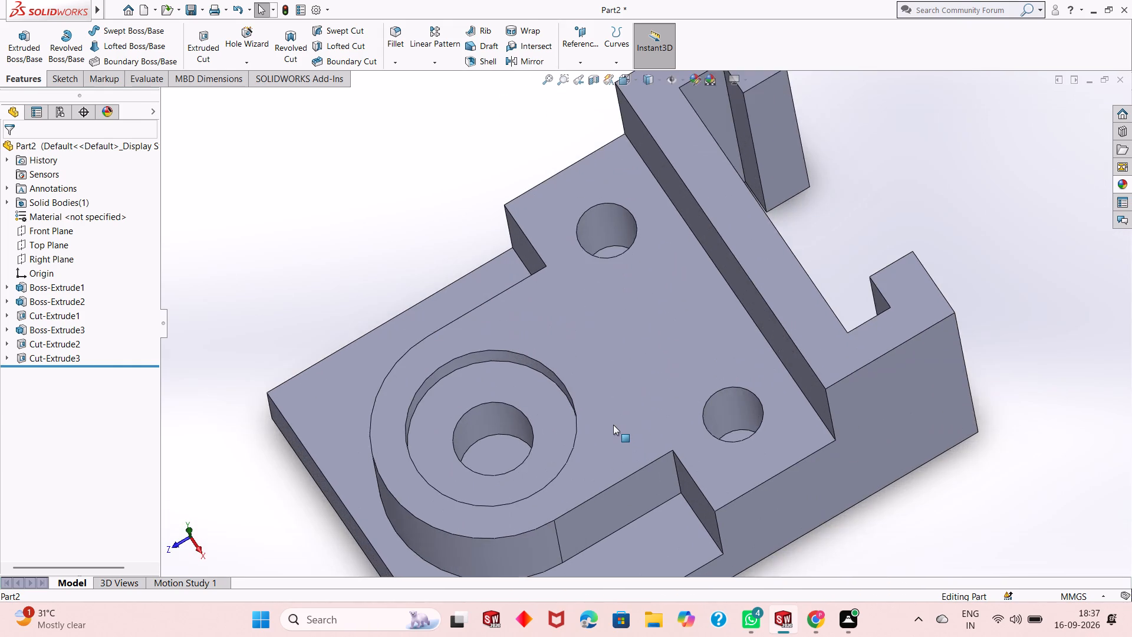
scroll(613, 425, down, 6)
scroll(613, 425, up, 3)
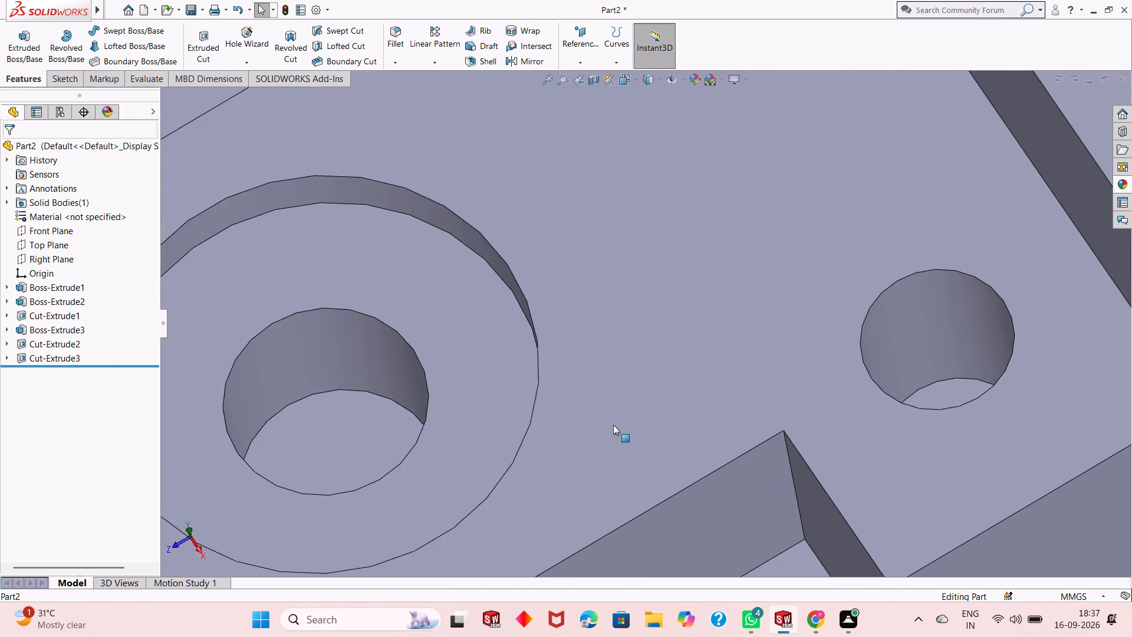
scroll(613, 425, up, 3)
middle_drag(553, 415, 573, 358)
scroll(573, 358, up, 1)
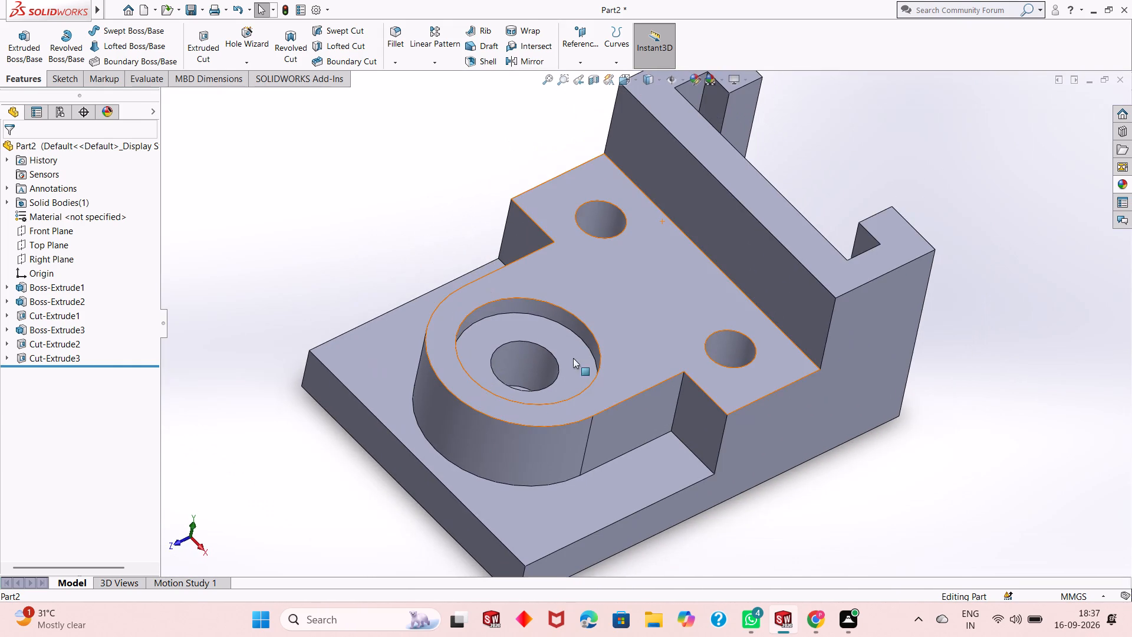
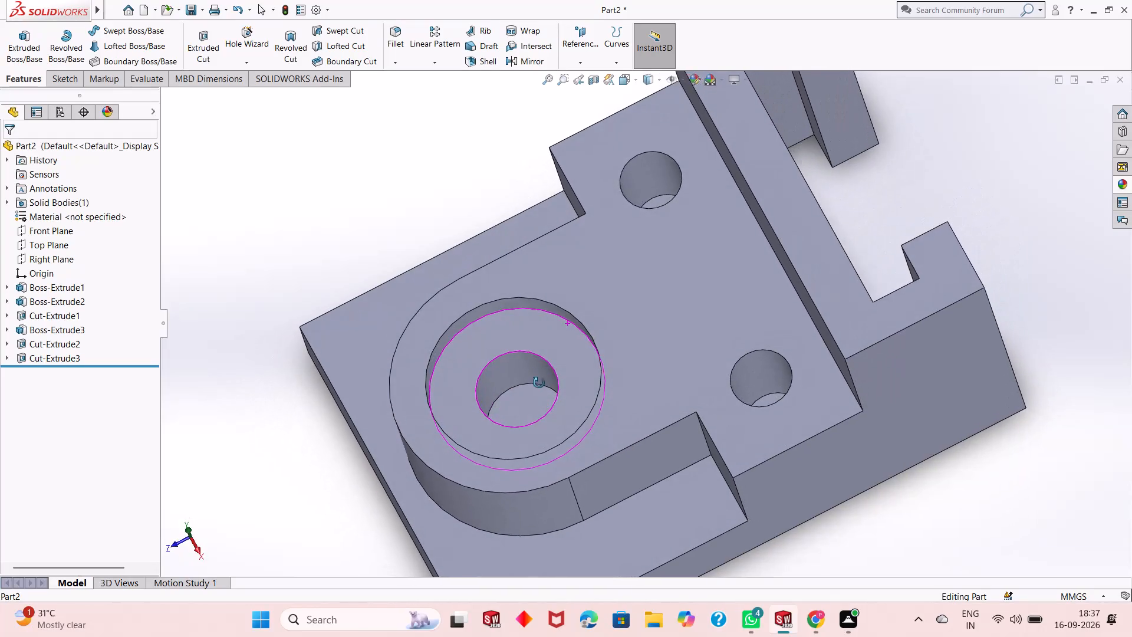
Create a reference plane from the Right Plane at an offset distance of 0 mm.
scroll(551, 346, up, 4)
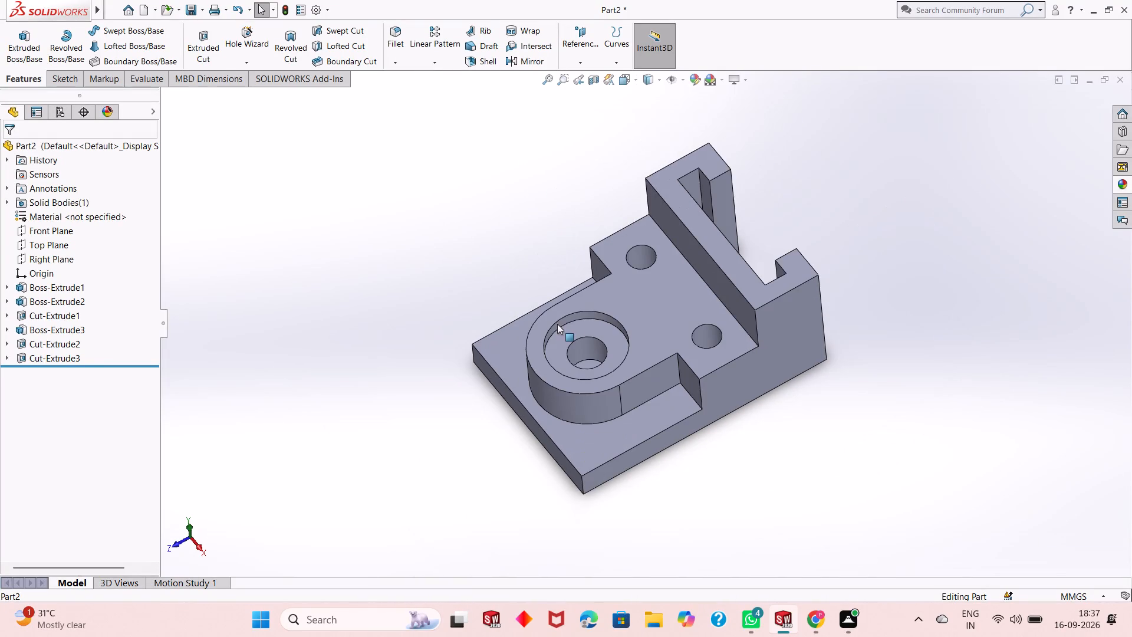
middle_drag(735, 249, 773, 143)
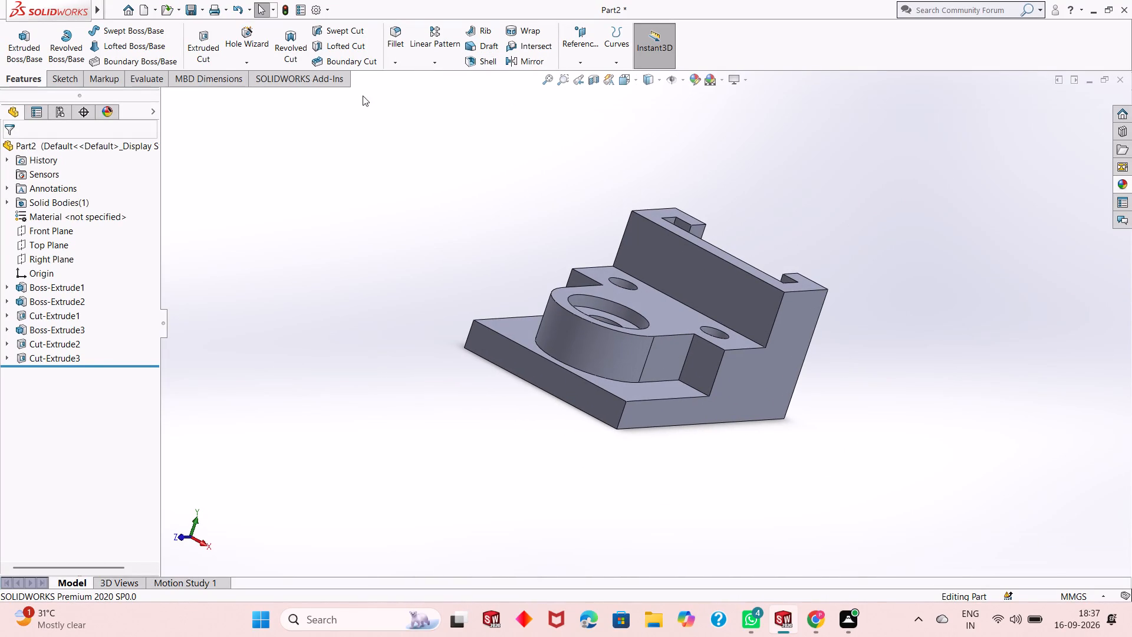
click(572, 58)
click(586, 74)
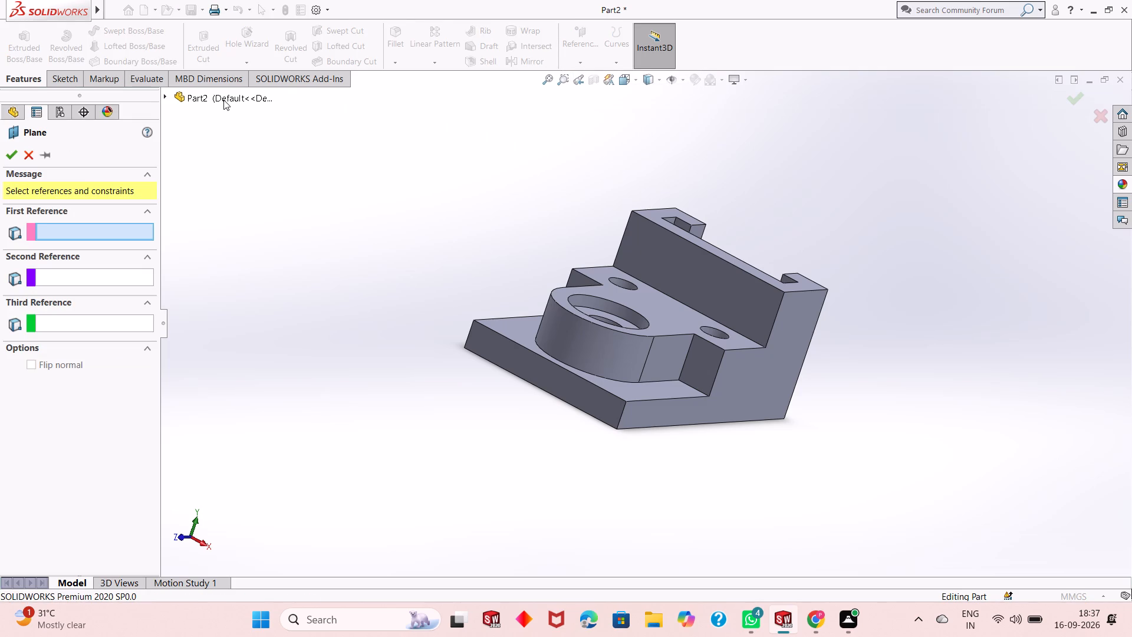
click(220, 100)
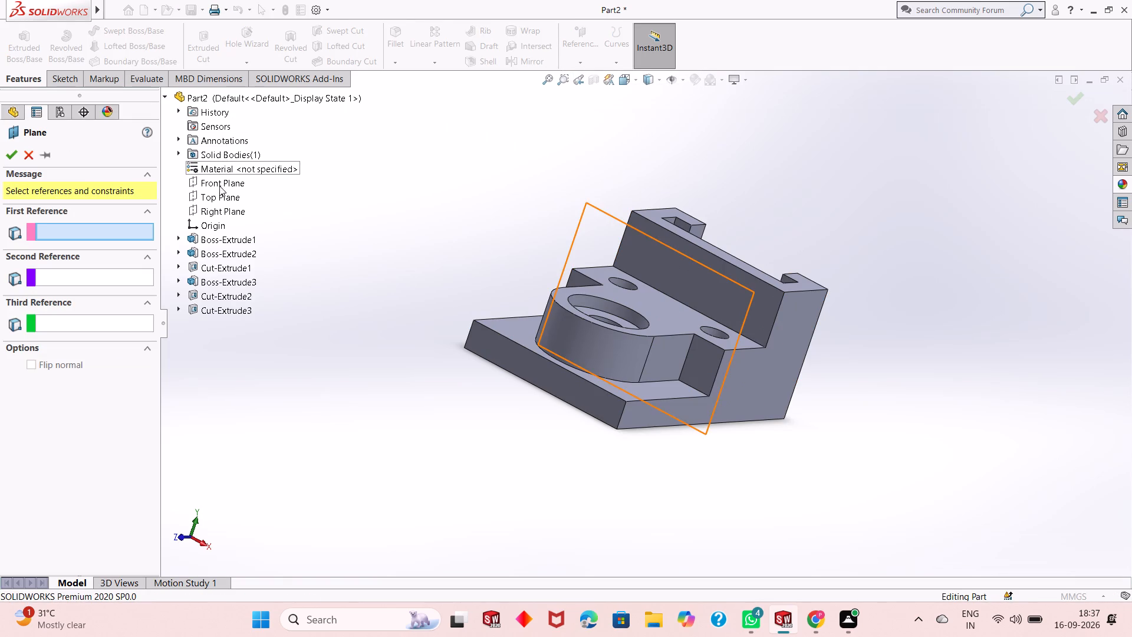
click(221, 212)
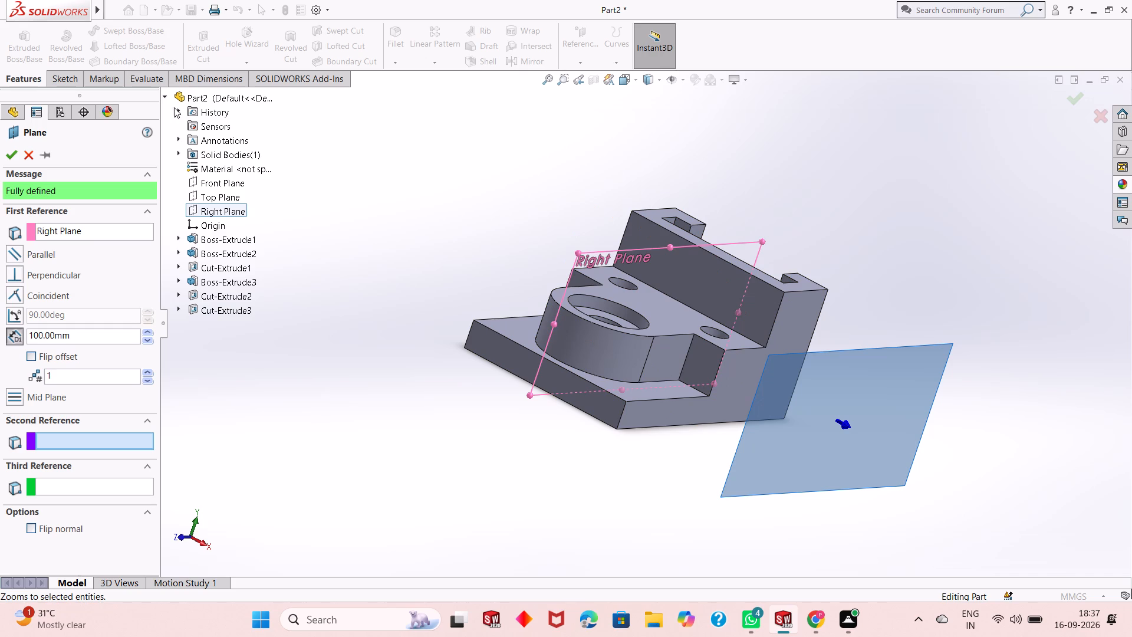
double_click(95, 335)
key(0)
key(Return)
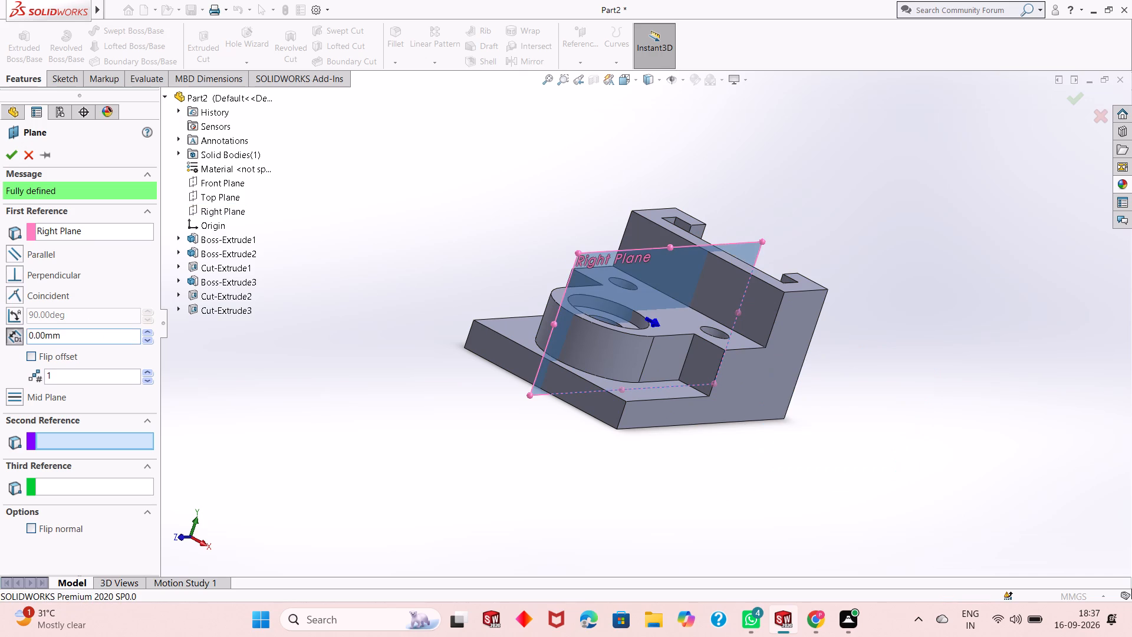
click(10, 149)
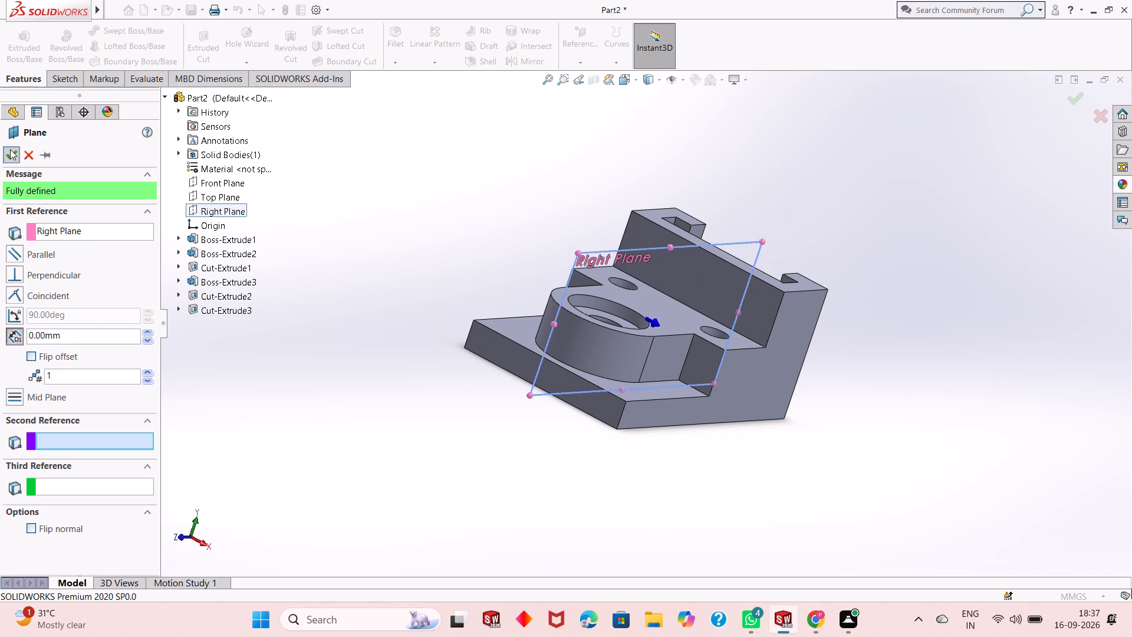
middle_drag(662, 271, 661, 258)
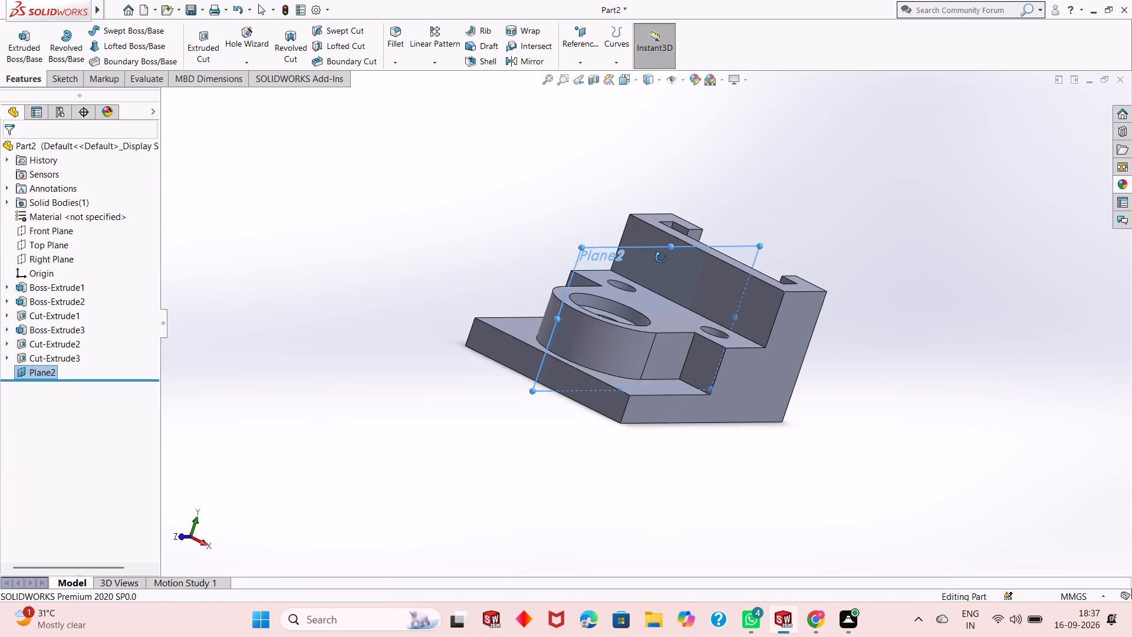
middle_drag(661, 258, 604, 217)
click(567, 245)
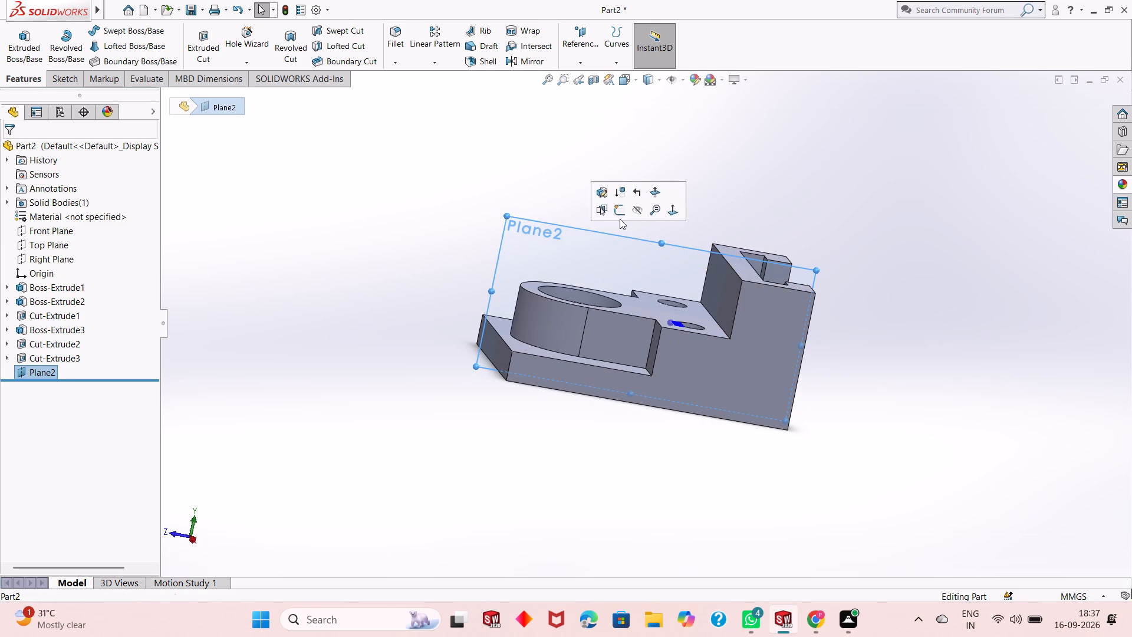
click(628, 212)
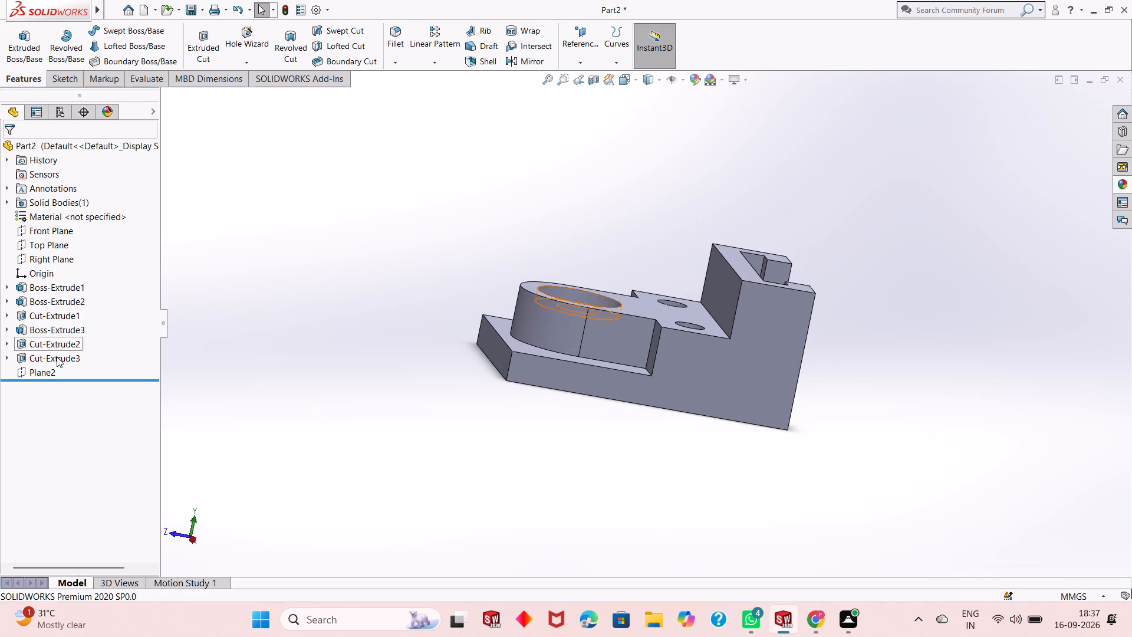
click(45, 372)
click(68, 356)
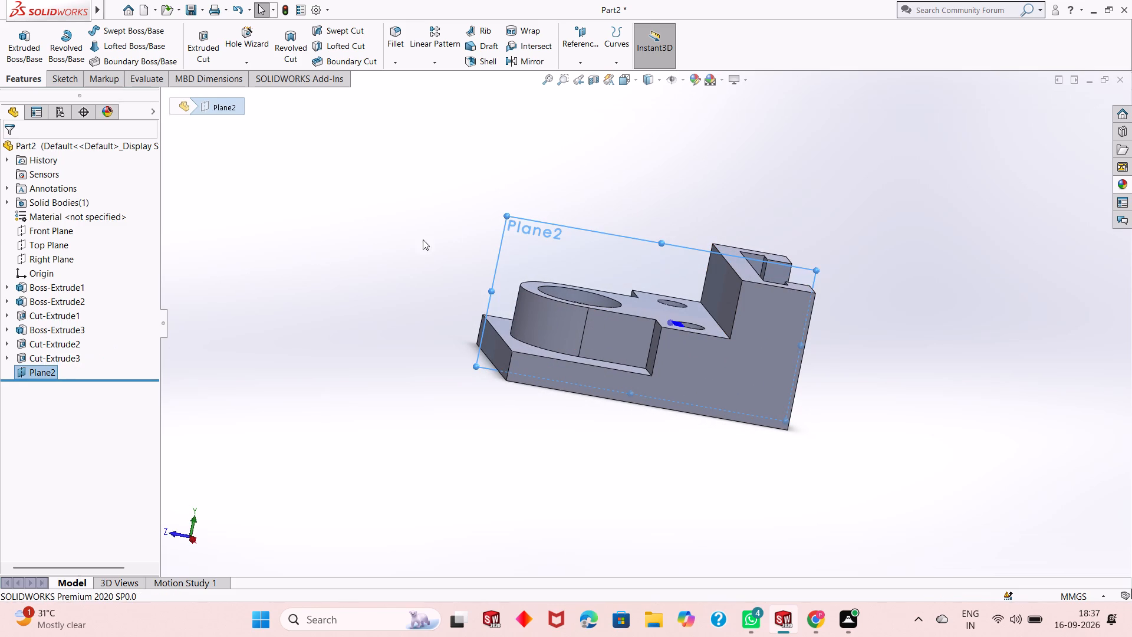
On the new mid-part plane, sketch a sloped line from the upright block's top front edge down to the ledge's front corner.
click(520, 237)
click(572, 200)
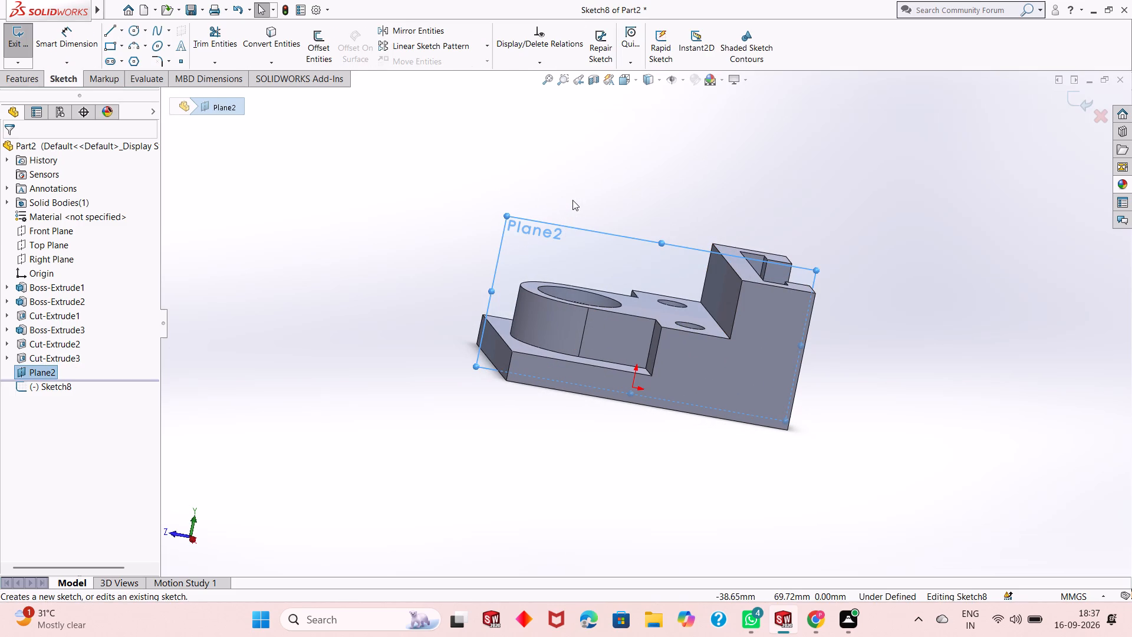
key(ctrl+8)
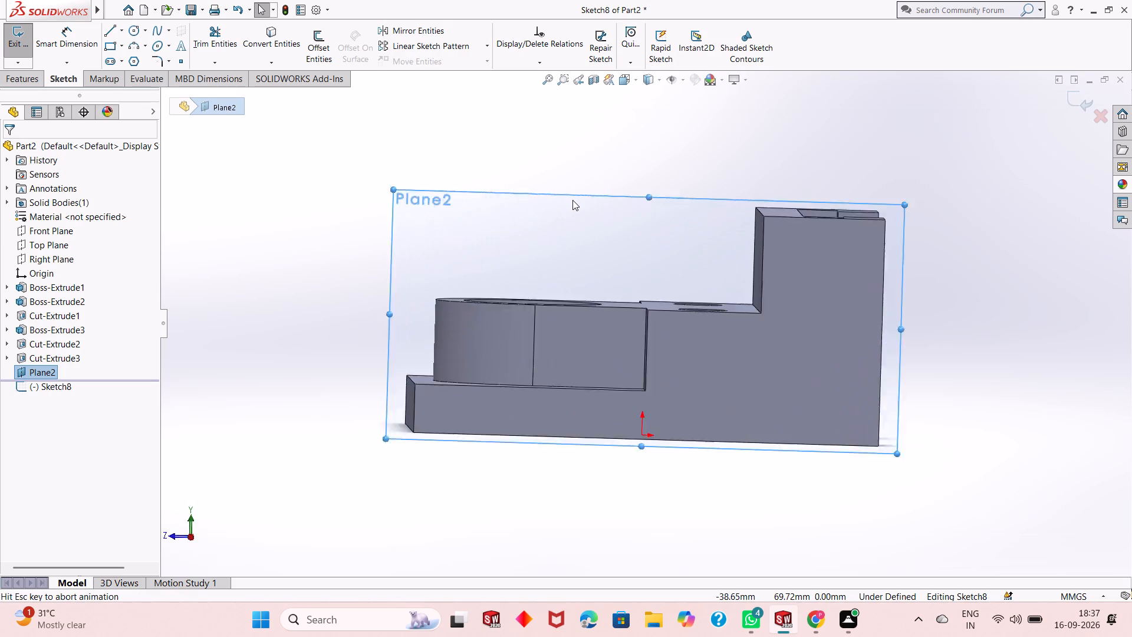
key(Escape)
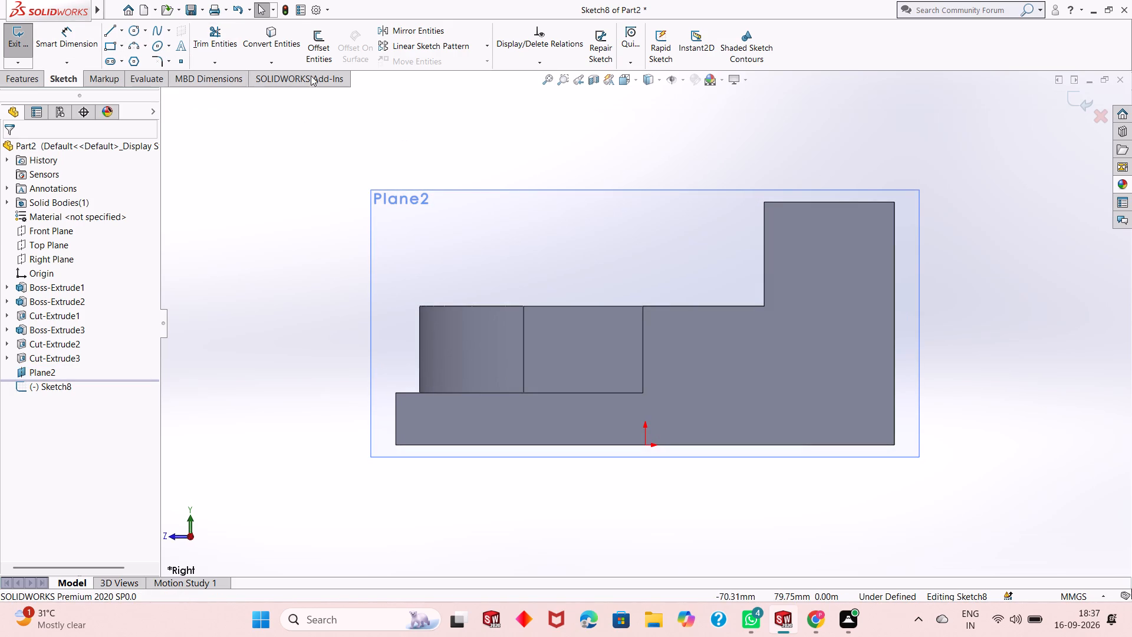
click(111, 32)
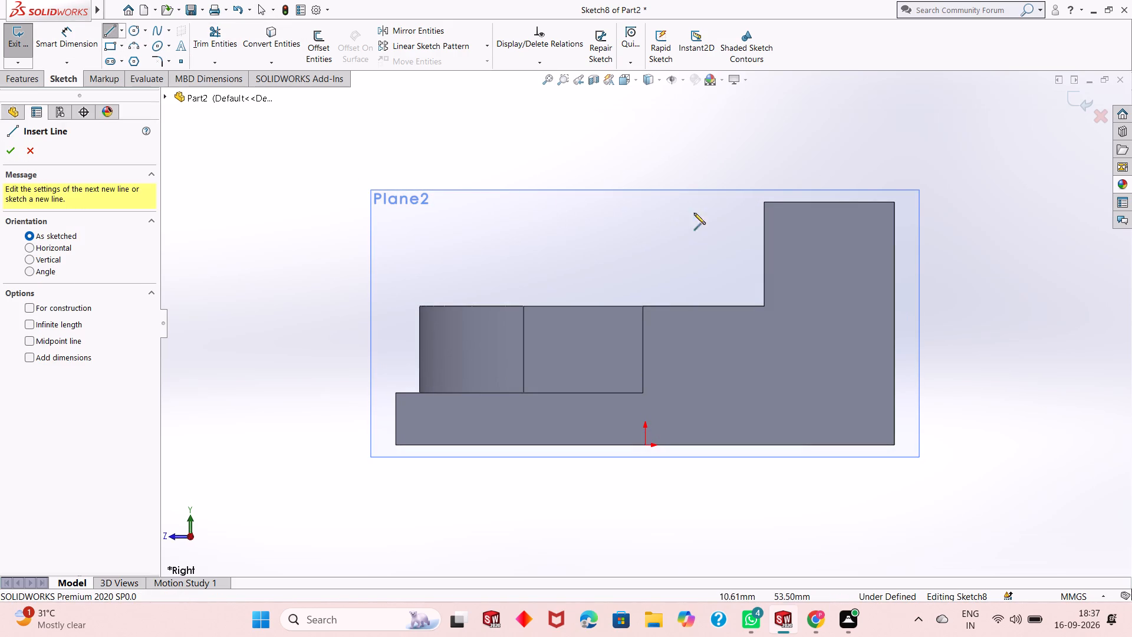
click(762, 202)
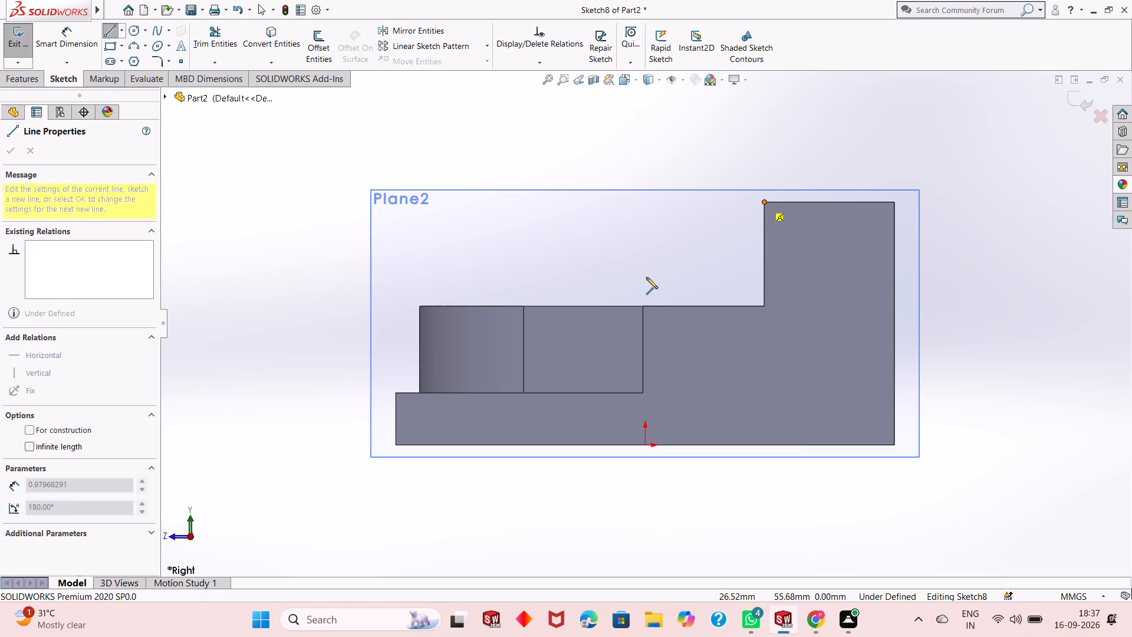
click(642, 306)
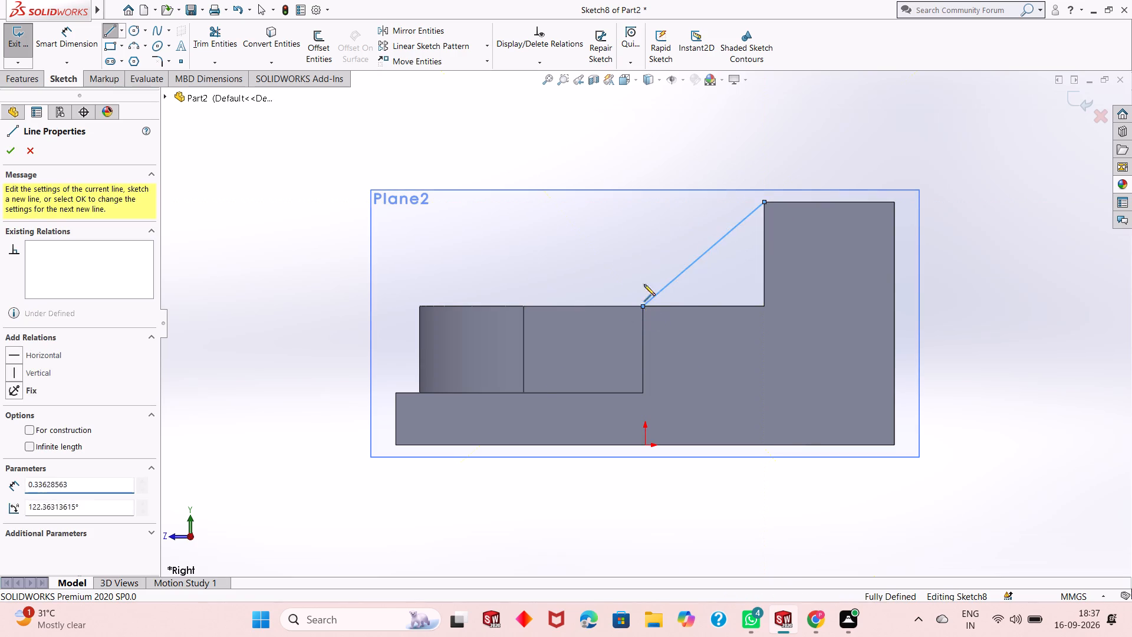
right_click(641, 266)
click(648, 274)
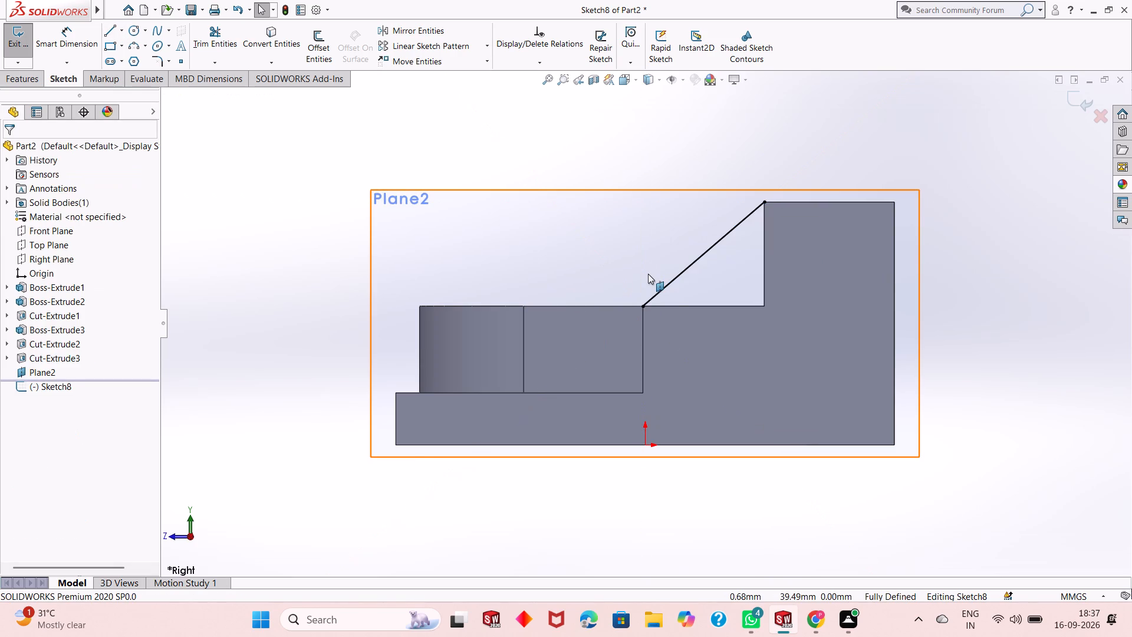
Examine how the sloped line runs from the upright block's top front edge to the ledge between the two holes.
scroll(648, 274, up, 1)
middle_drag(649, 274, 659, 312)
scroll(720, 220, down, 2)
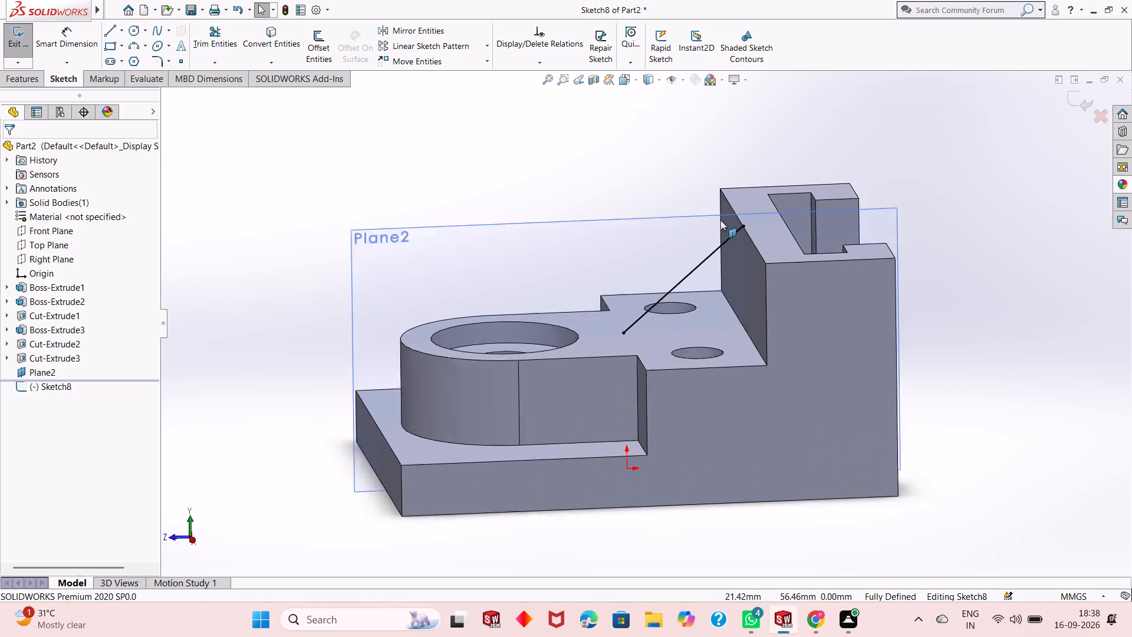
scroll(720, 220, down, 1)
scroll(621, 275, up, 2)
scroll(621, 275, down, 3)
scroll(621, 276, up, 5)
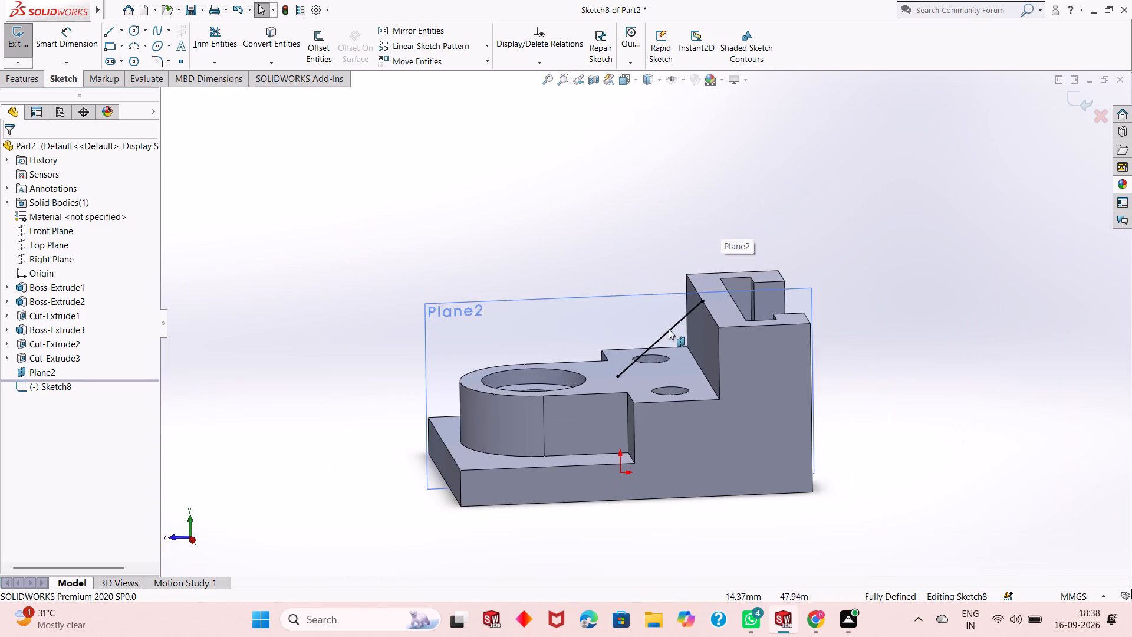
scroll(669, 329, down, 3)
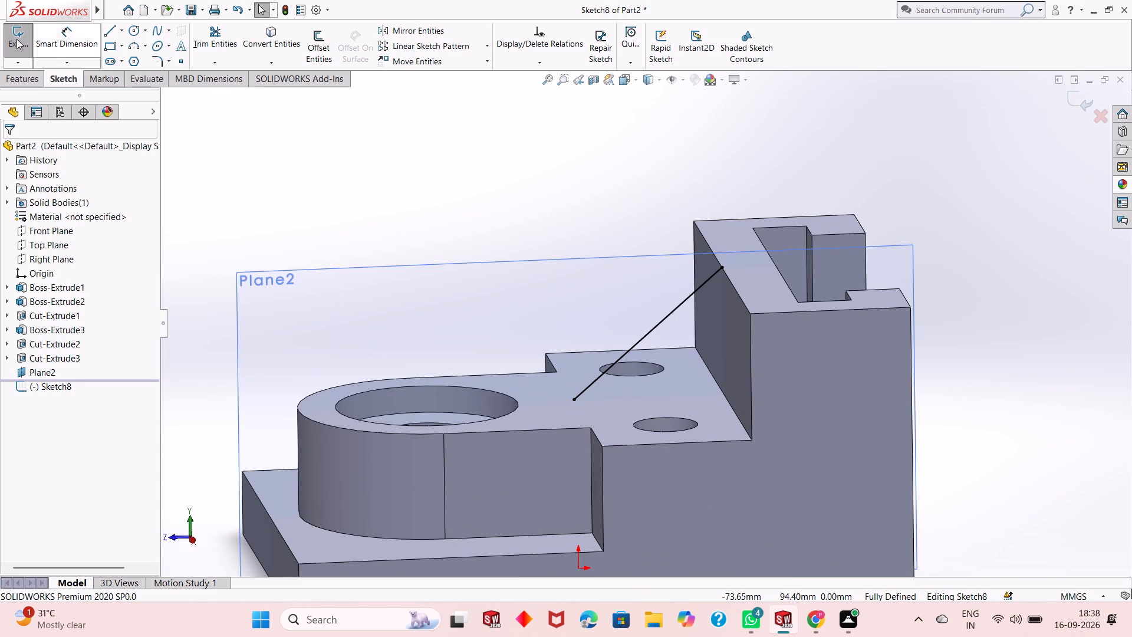
Start a rib from the sloped line, extruded parallel to the sketch, with a thickness of 8 mm on both sides.
click(13, 76)
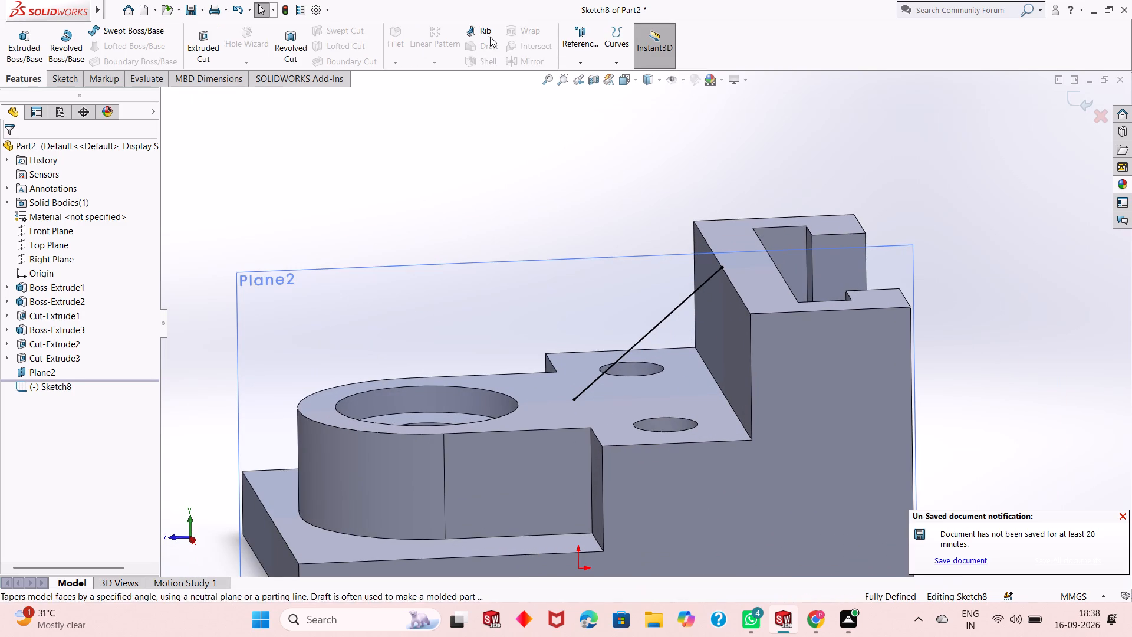
click(490, 35)
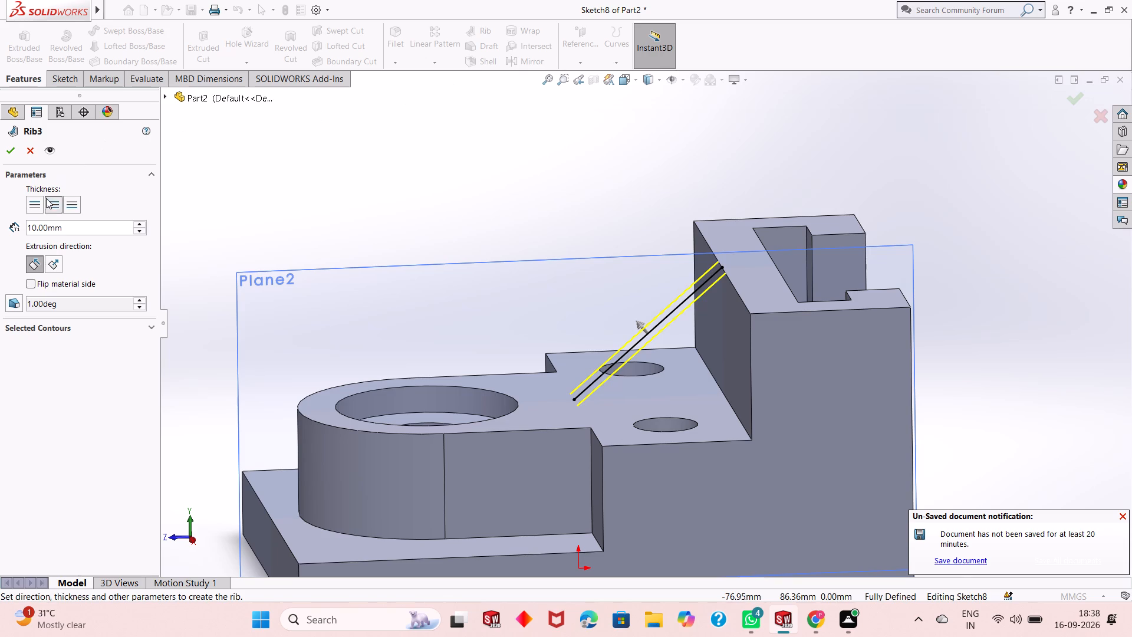
click(51, 270)
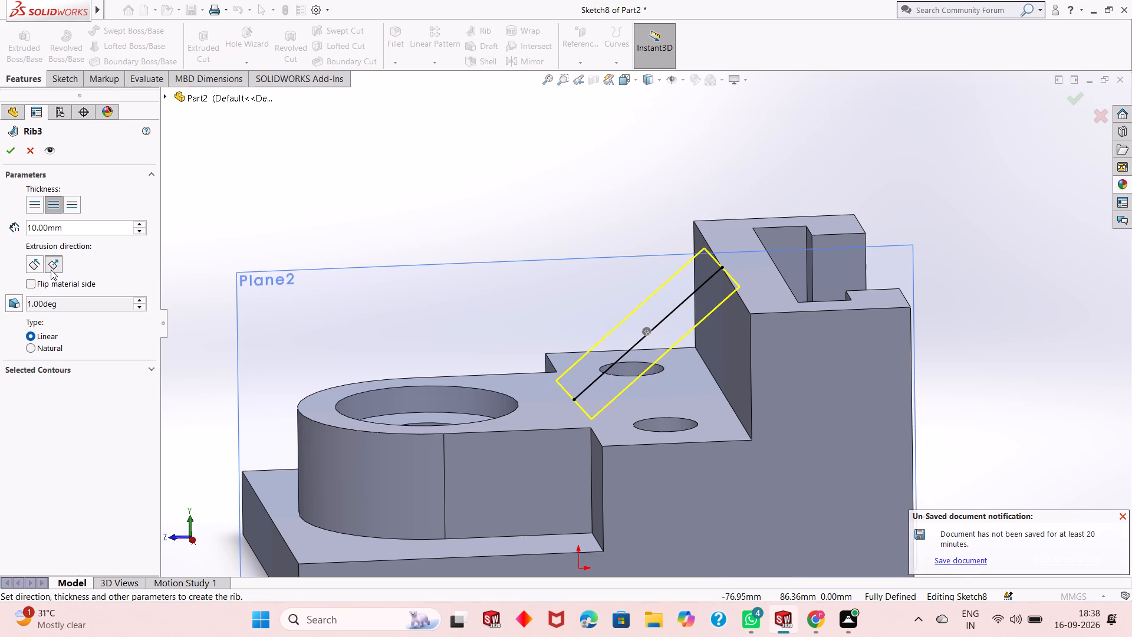
middle_drag(446, 289, 491, 308)
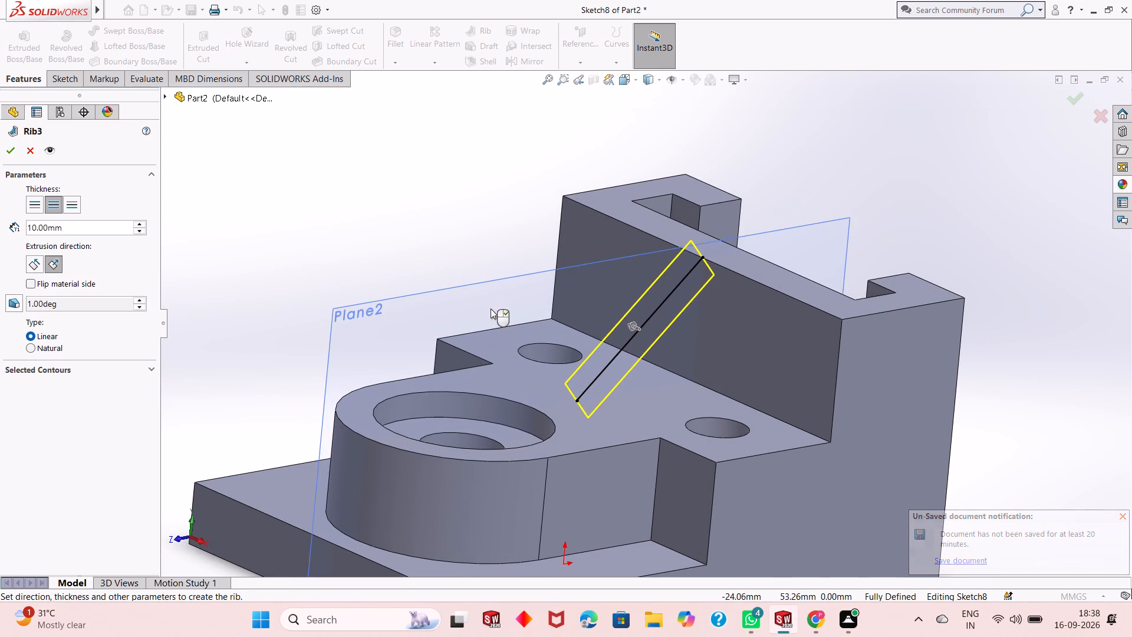
click(38, 267)
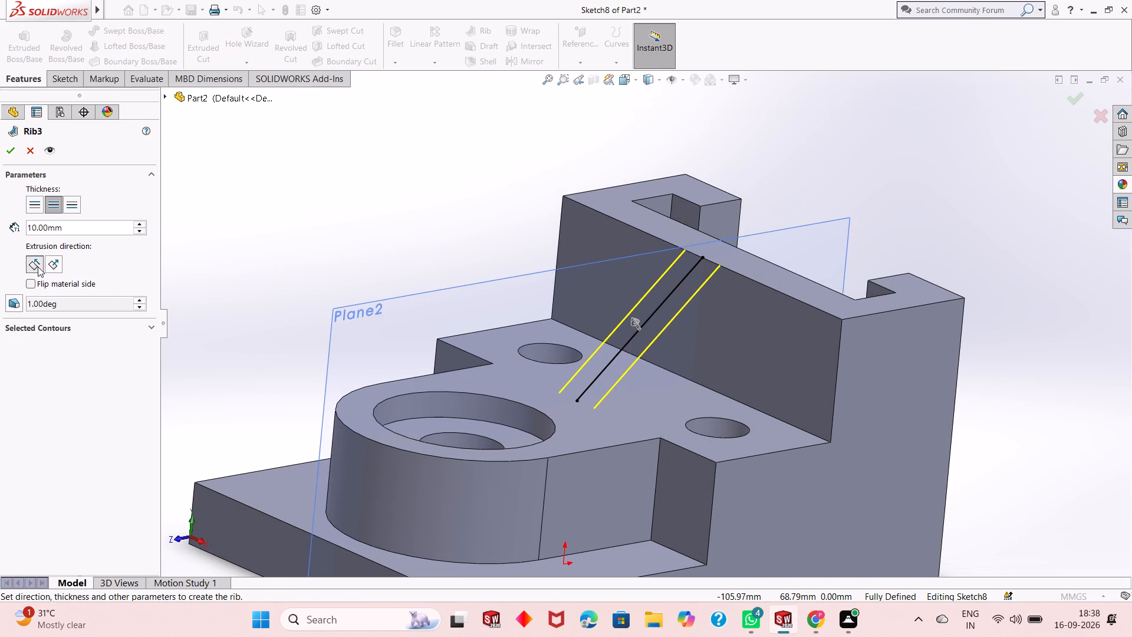
middle_drag(473, 317, 475, 366)
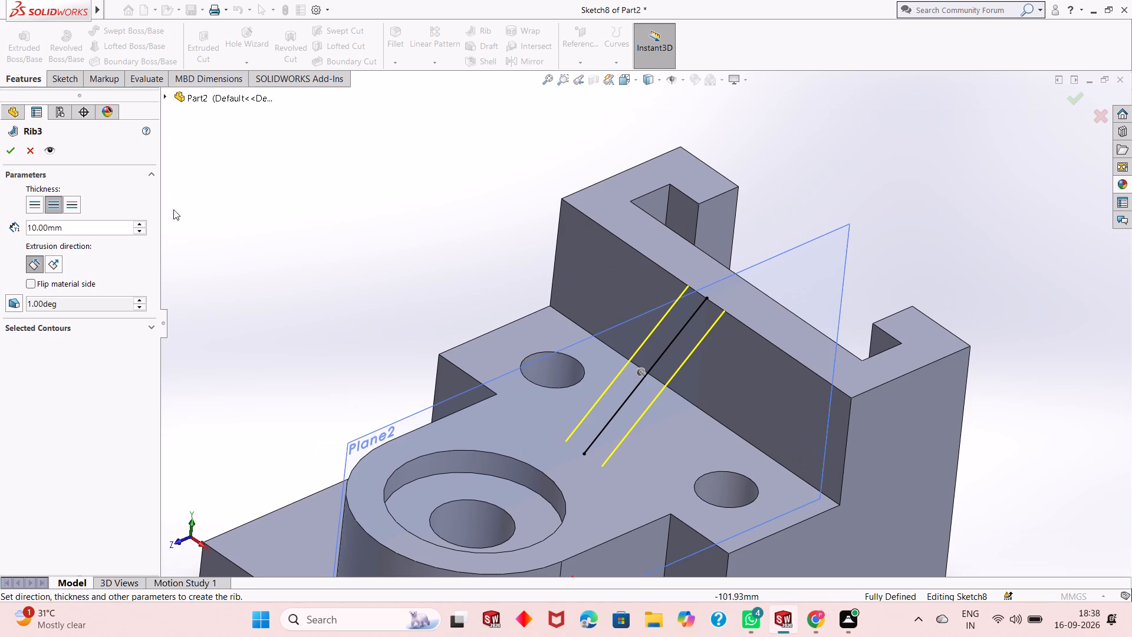
double_click(90, 224)
text(8+)
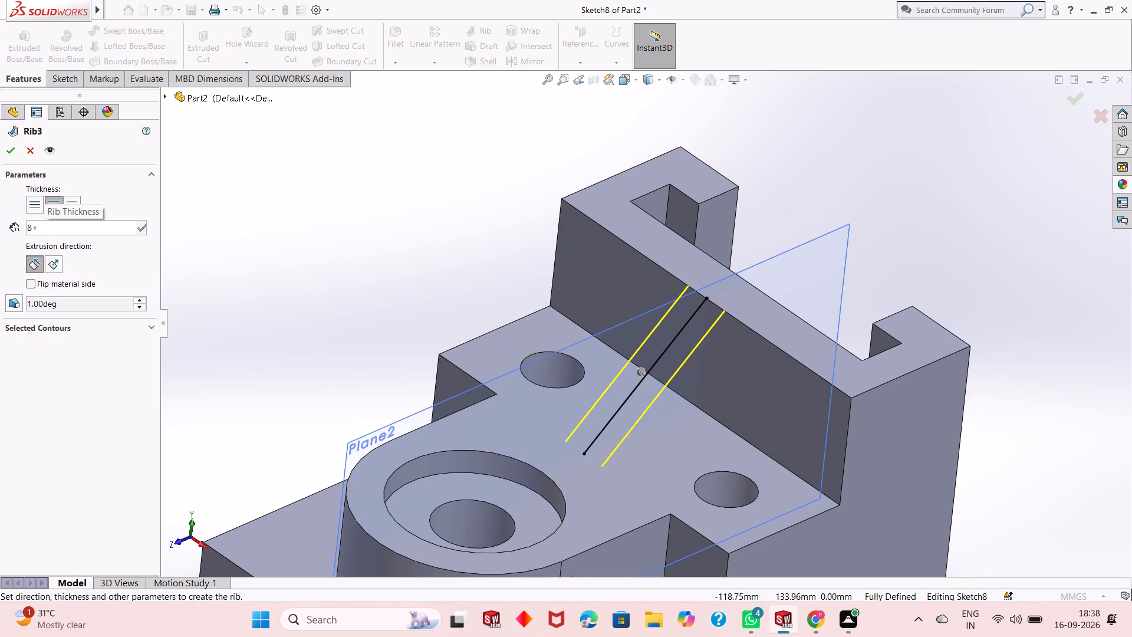
key(BackSpace)
key(Return)
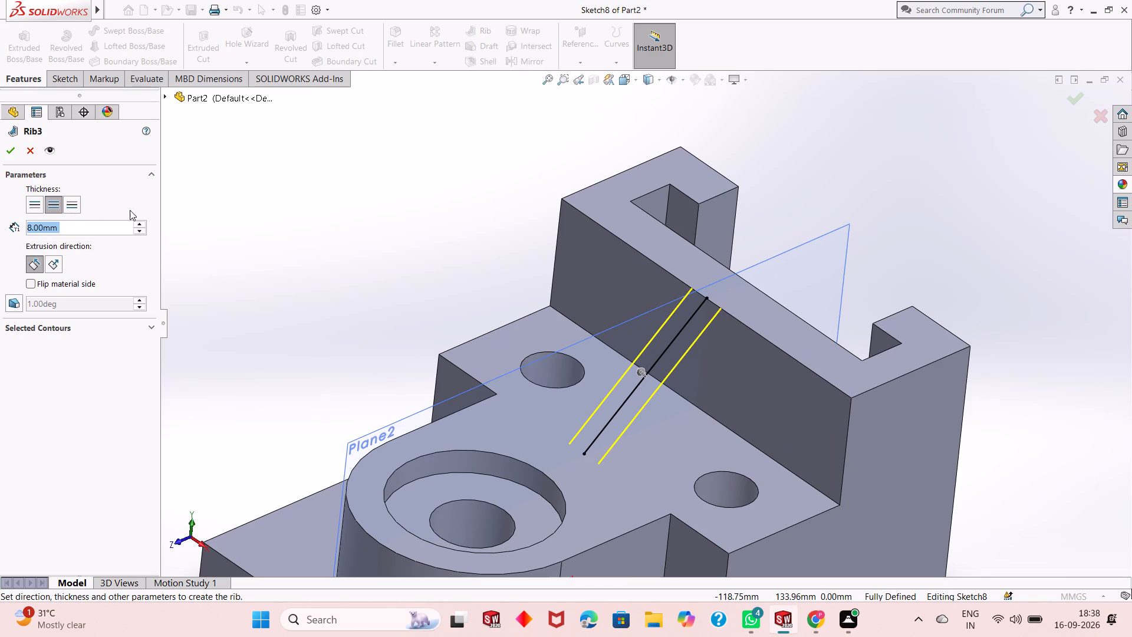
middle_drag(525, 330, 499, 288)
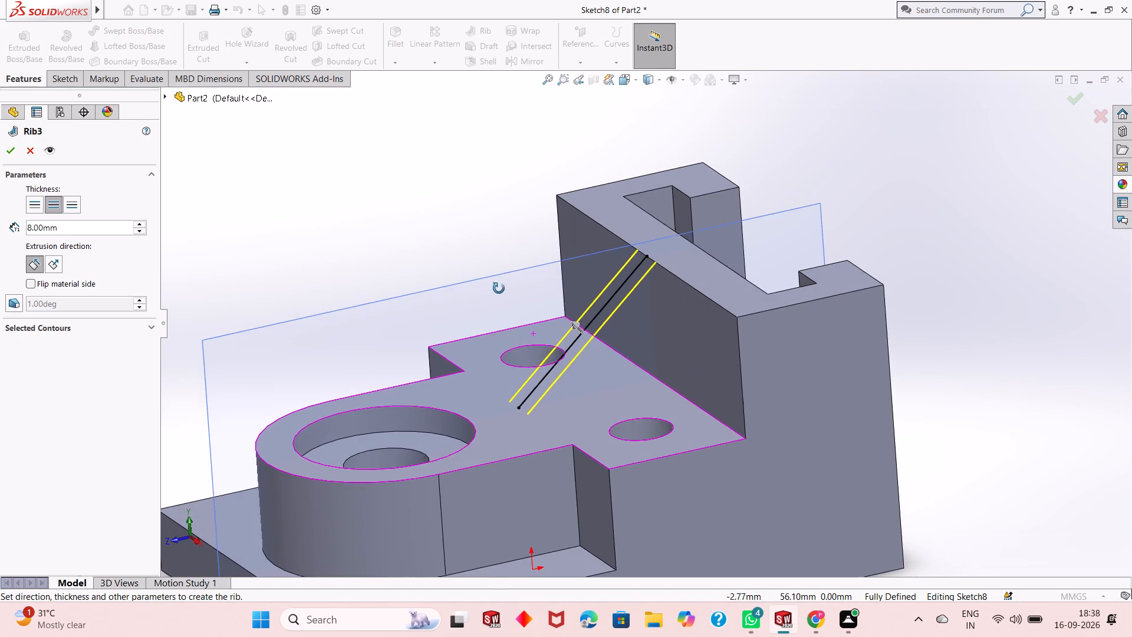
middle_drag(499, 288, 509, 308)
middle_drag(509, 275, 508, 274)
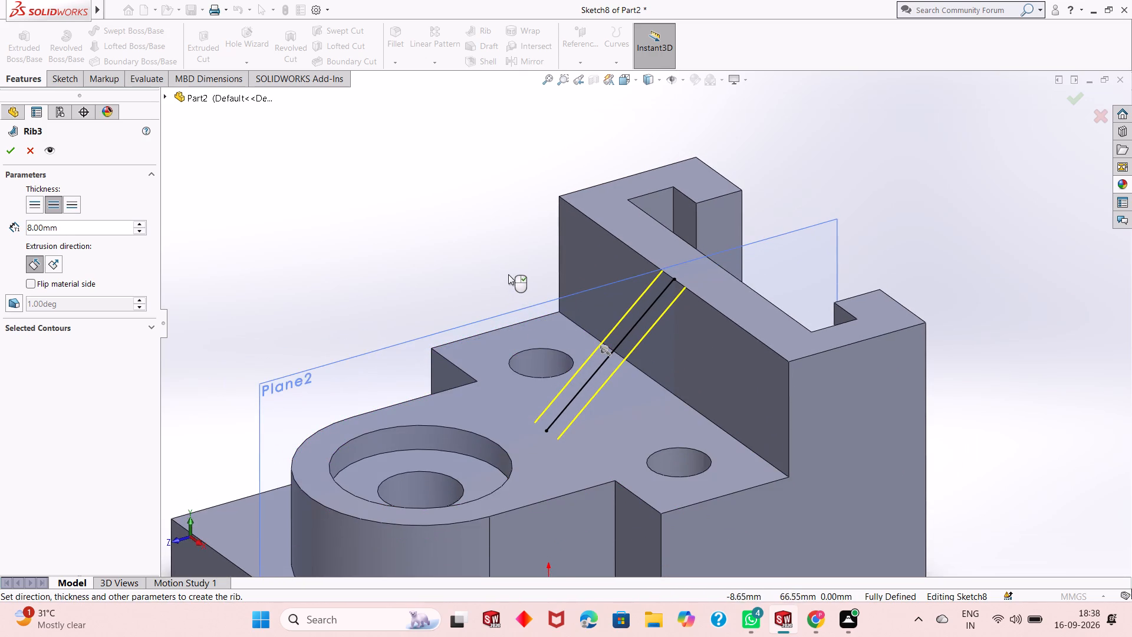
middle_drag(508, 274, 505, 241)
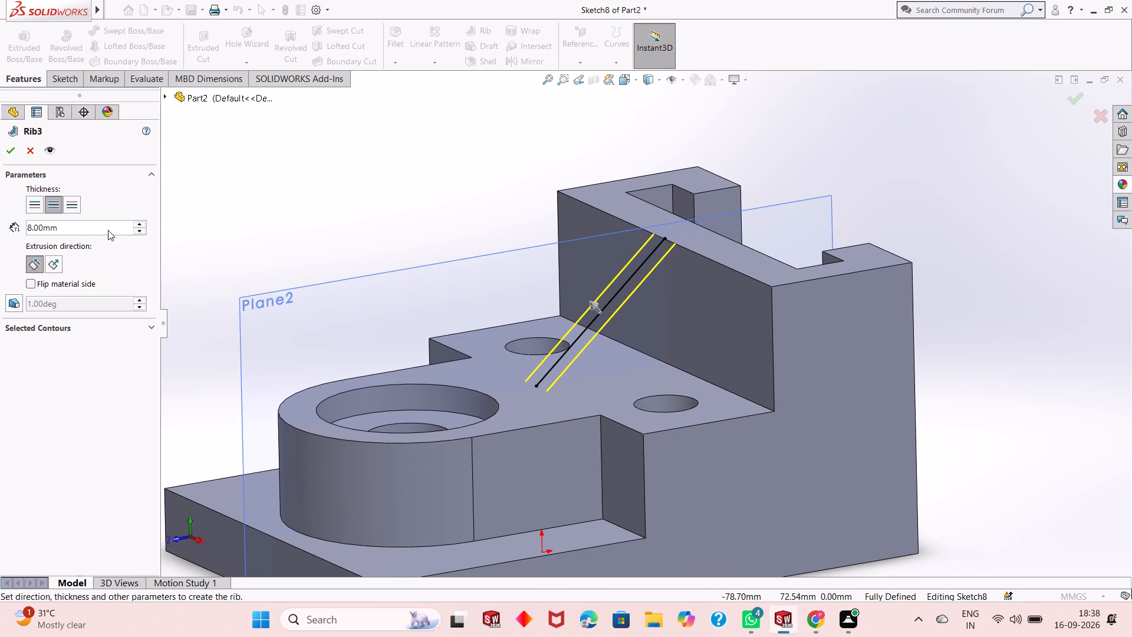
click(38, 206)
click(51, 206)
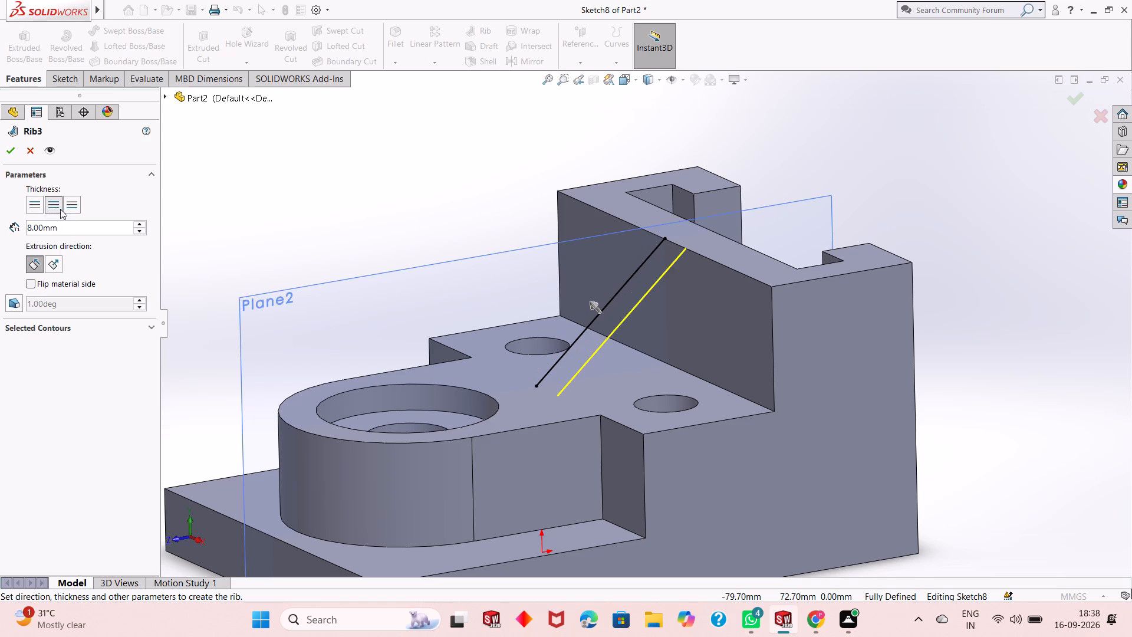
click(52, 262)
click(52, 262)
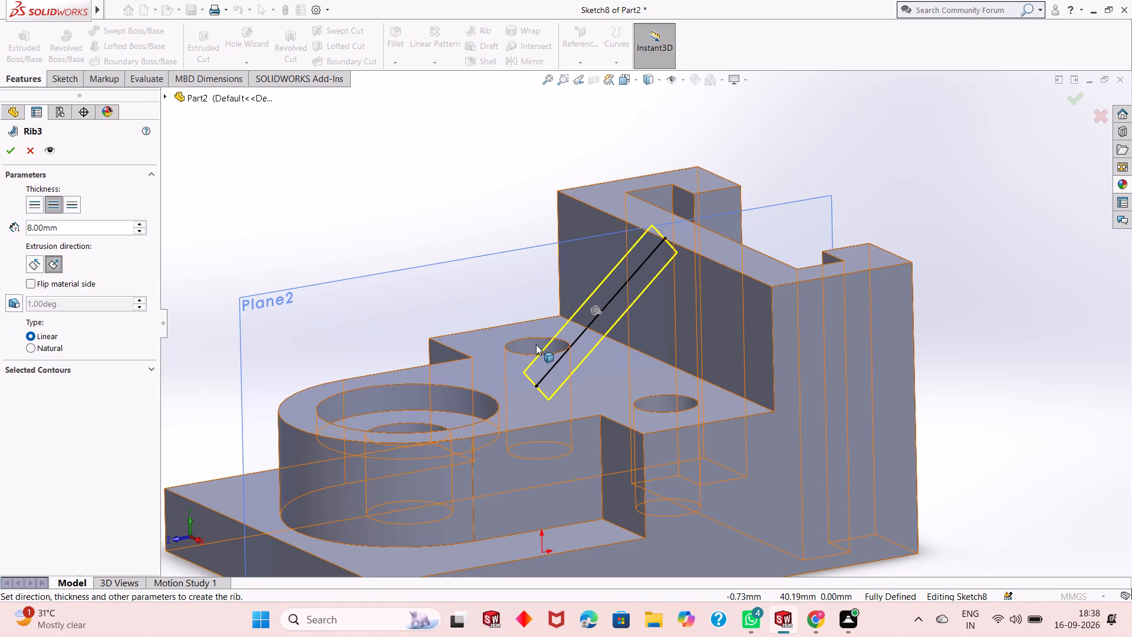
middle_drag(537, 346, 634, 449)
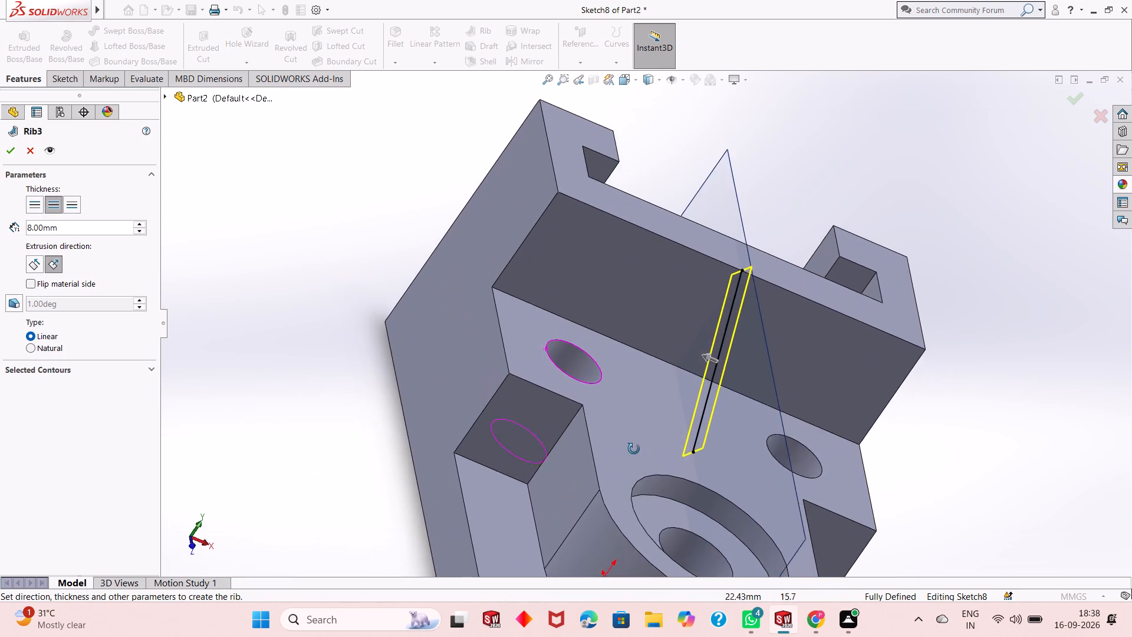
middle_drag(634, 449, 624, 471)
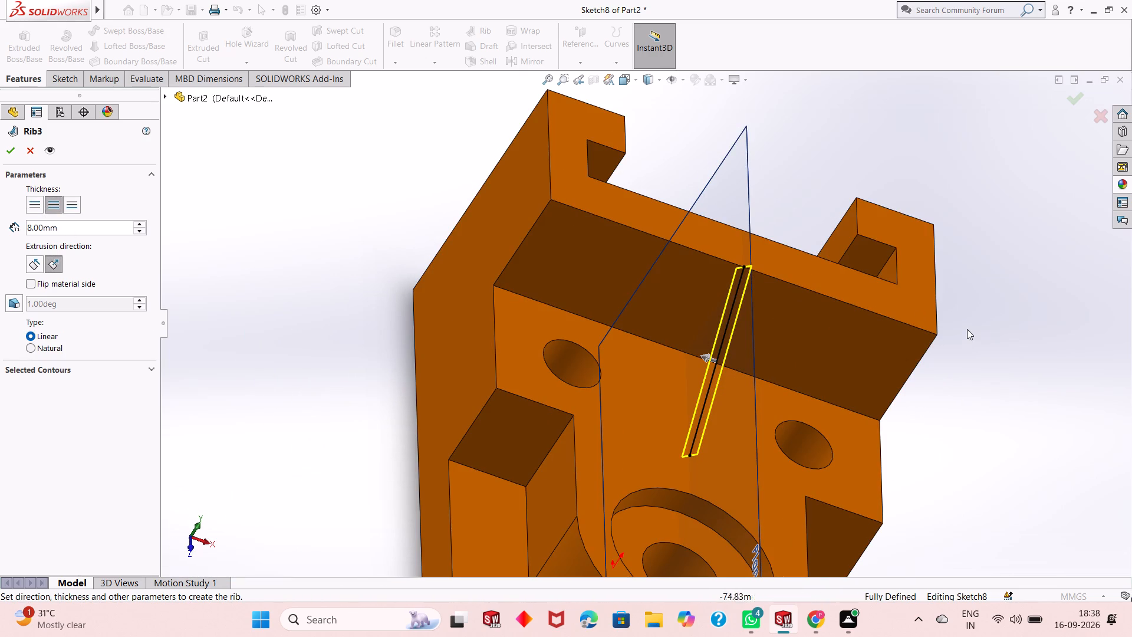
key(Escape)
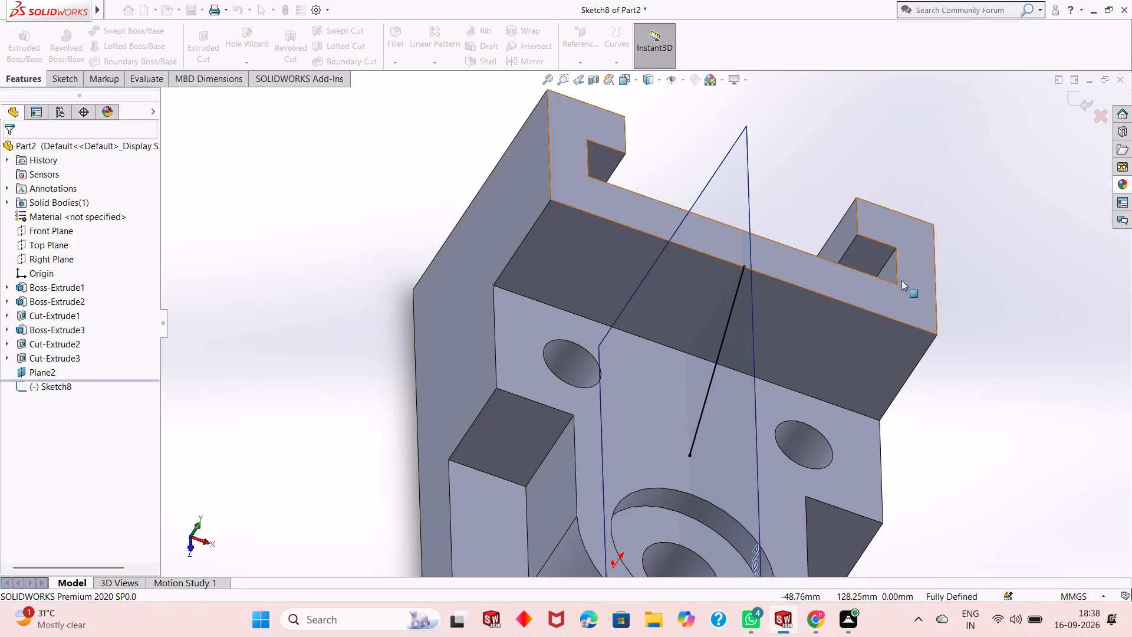
Create an 8 mm thick rib from the sloped line, both sides, parallel to the sketch, with the material side flipped toward the part.
click(473, 28)
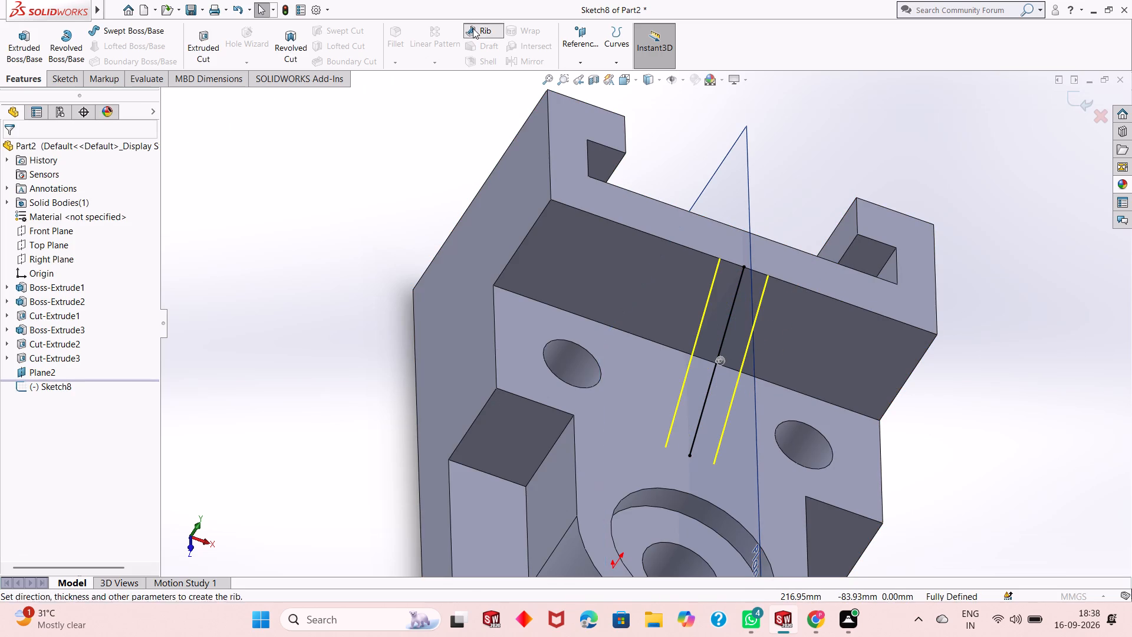
middle_drag(822, 388, 759, 380)
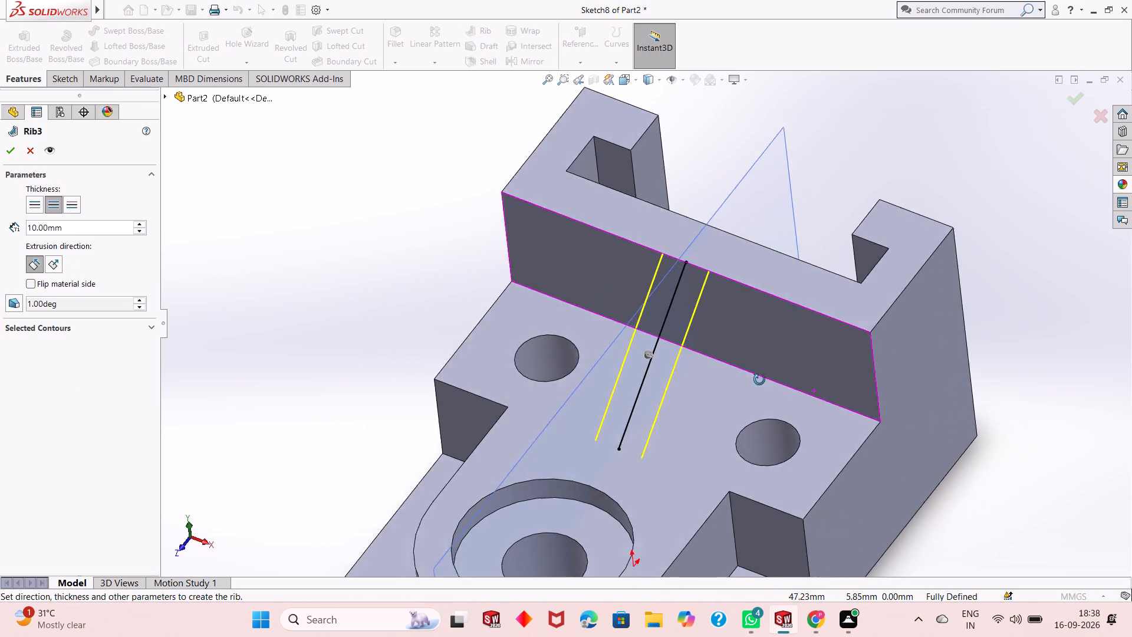
middle_drag(759, 380, 694, 343)
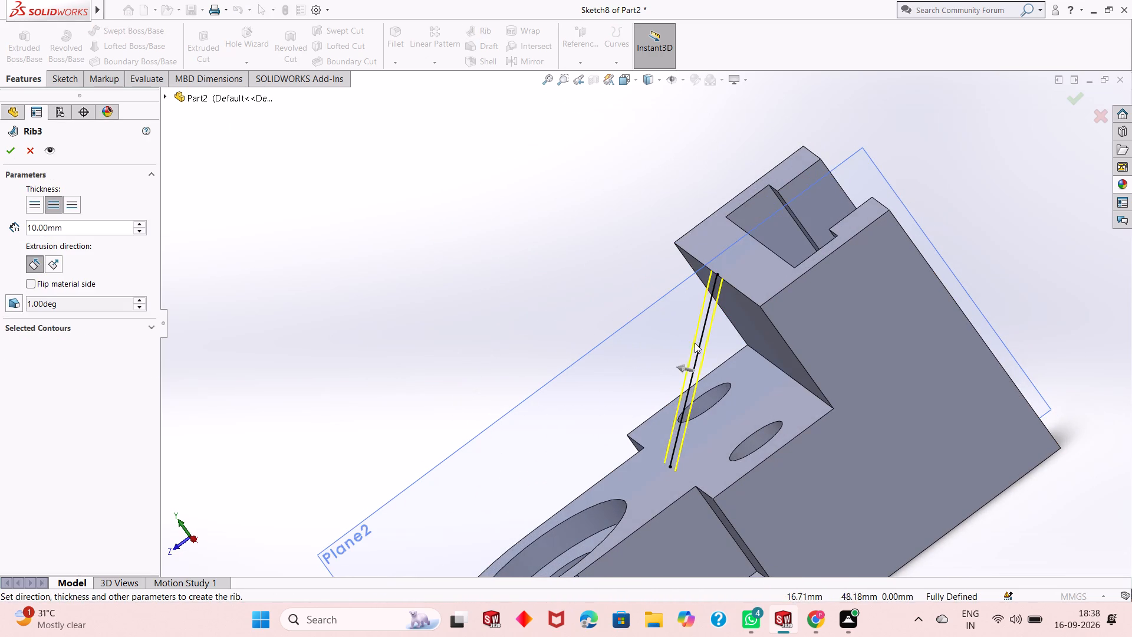
click(680, 367)
middle_drag(769, 372, 795, 352)
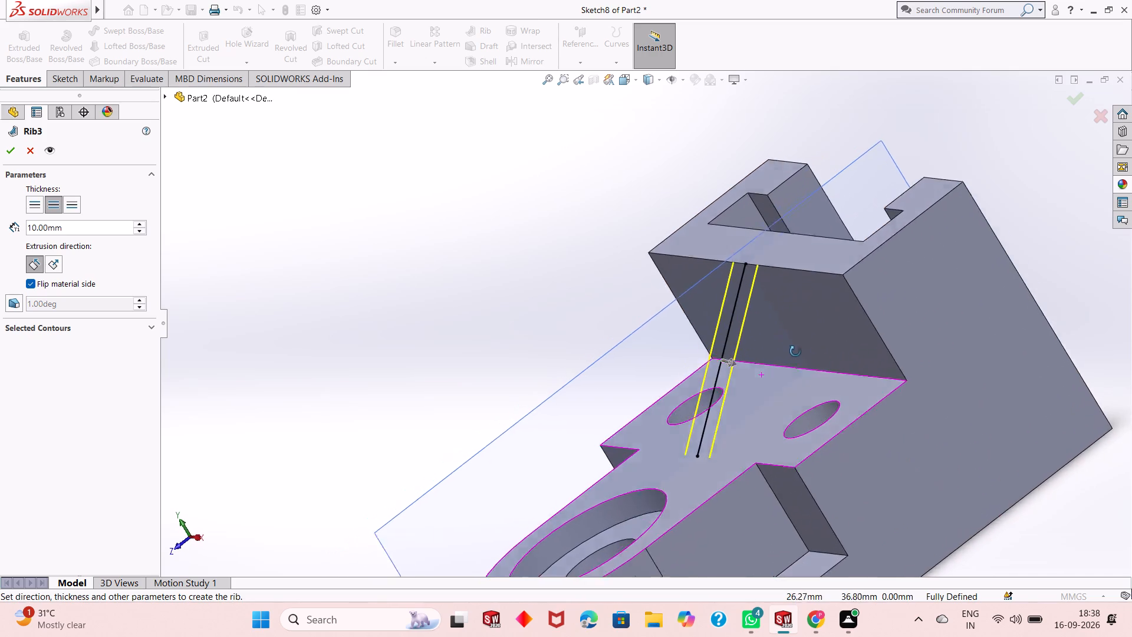
middle_drag(795, 352, 759, 372)
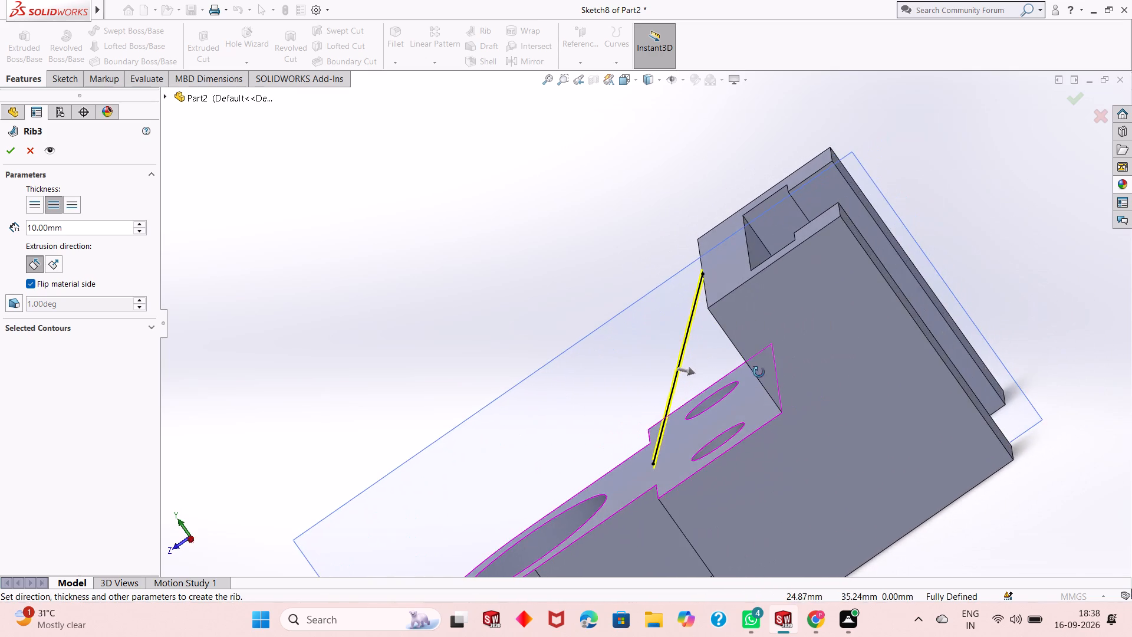
middle_drag(759, 372, 935, 374)
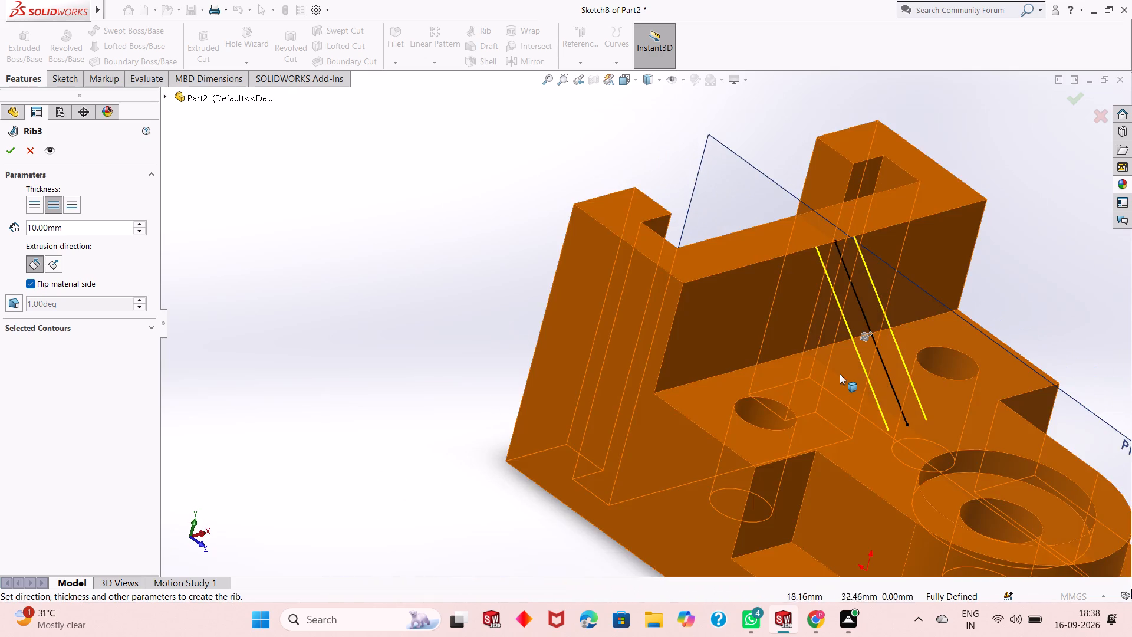
scroll(838, 374, up, 4)
scroll(955, 327, down, 4)
scroll(623, 313, down, 4)
scroll(610, 309, up, 3)
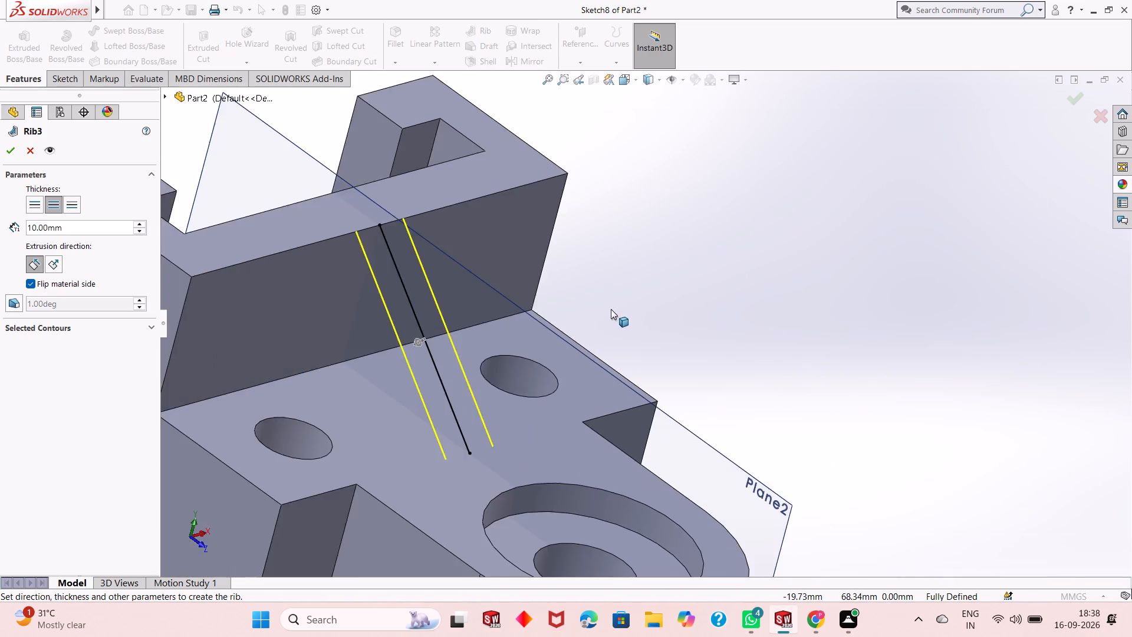
scroll(611, 309, up, 2)
scroll(480, 290, down, 4)
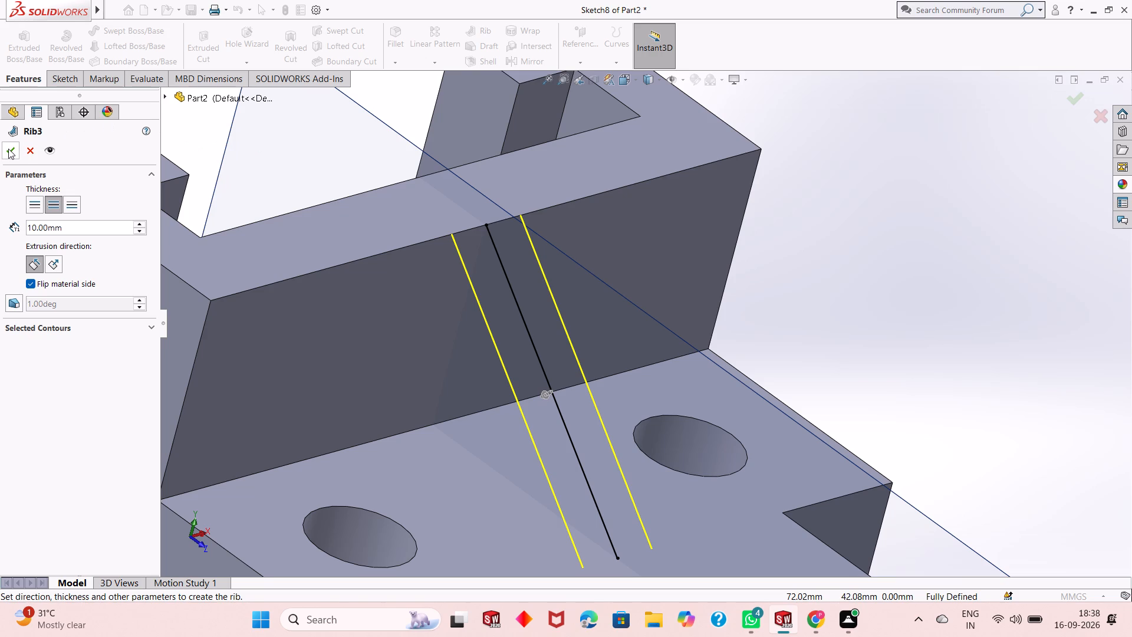
double_click(77, 231)
key(8)
key(Return)
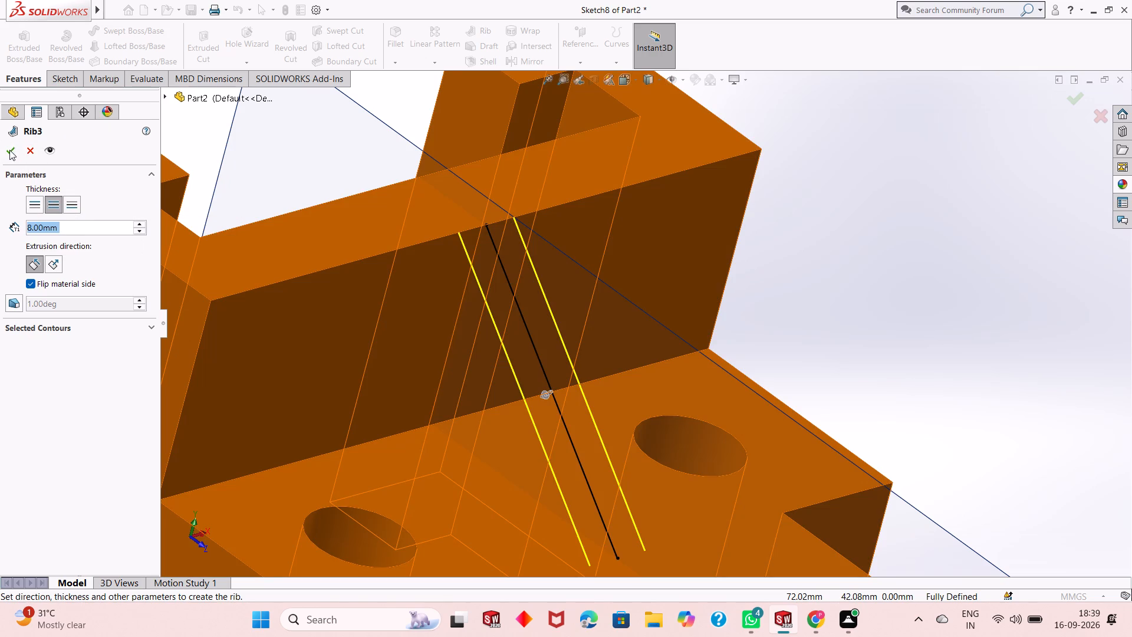
click(9, 150)
click(827, 276)
Hide the reference plane that carries the rib sketch.
scroll(623, 336, up, 2)
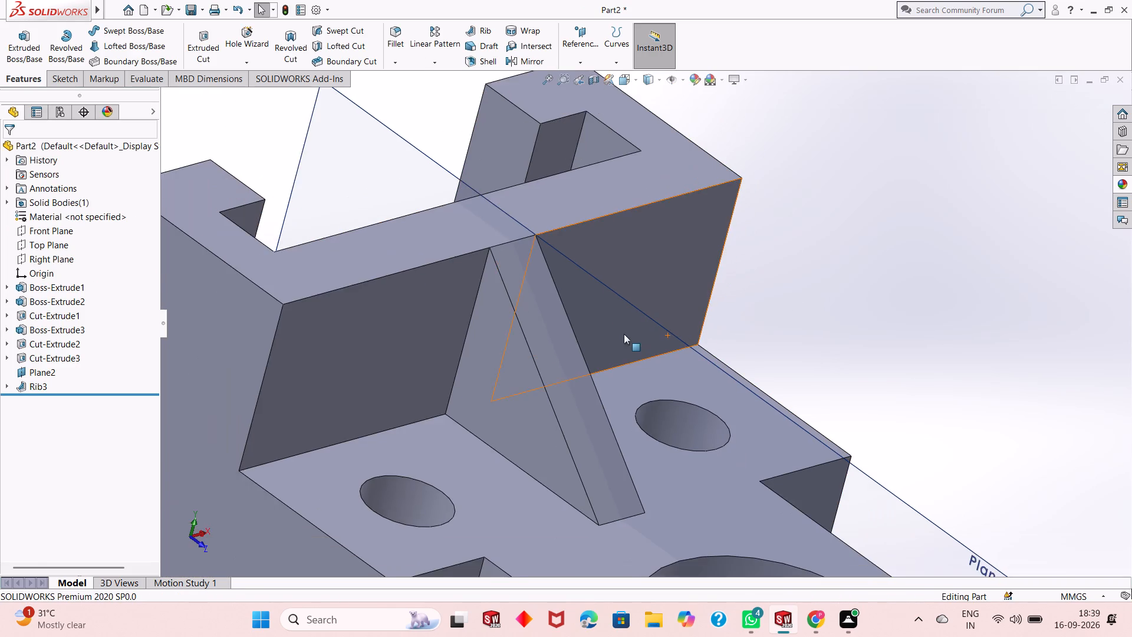
scroll(624, 334, up, 2)
scroll(647, 384, up, 1)
middle_drag(647, 385, 697, 333)
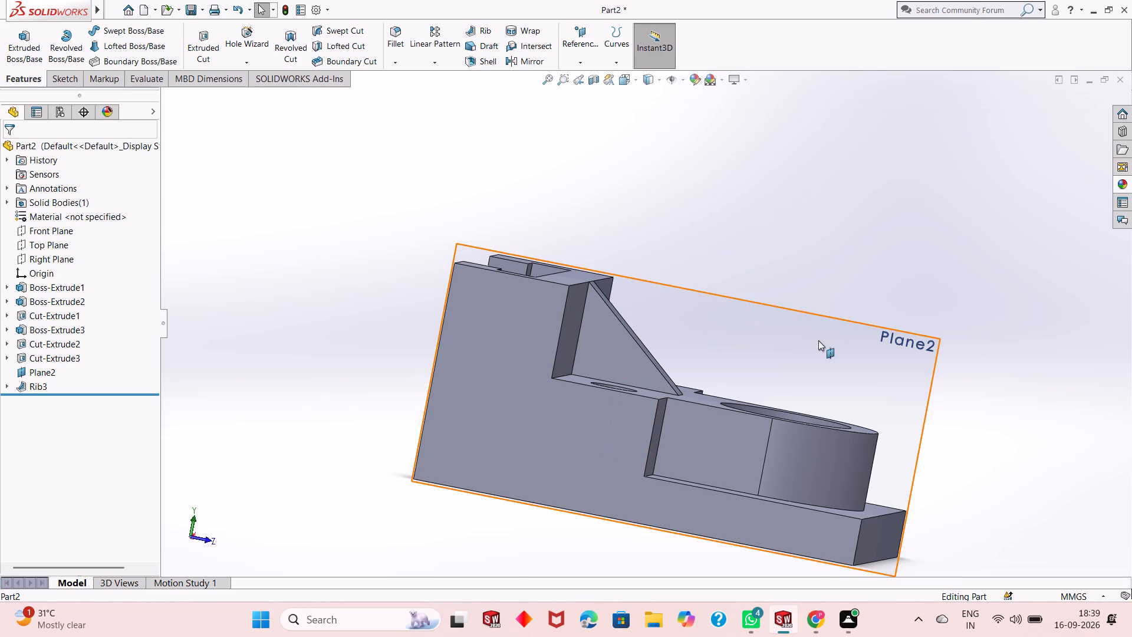
right_click(864, 340)
click(916, 323)
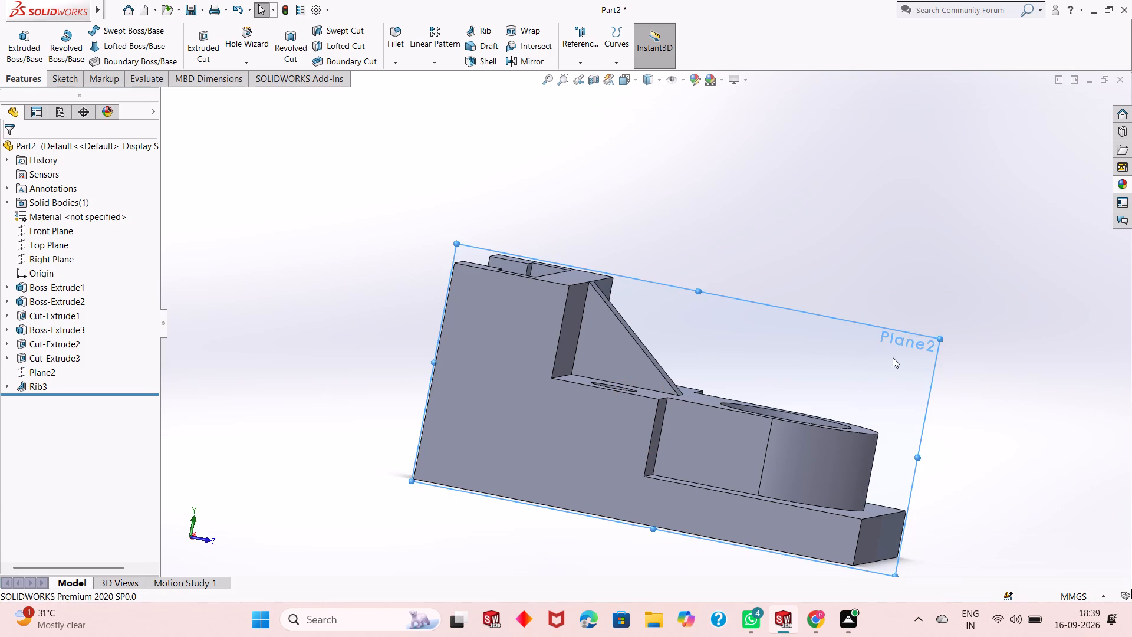
Examine the finished part from all around, checking the rib, the ledge holes, the stepped boss hole and the T-slot.
middle_drag(883, 357, 623, 356)
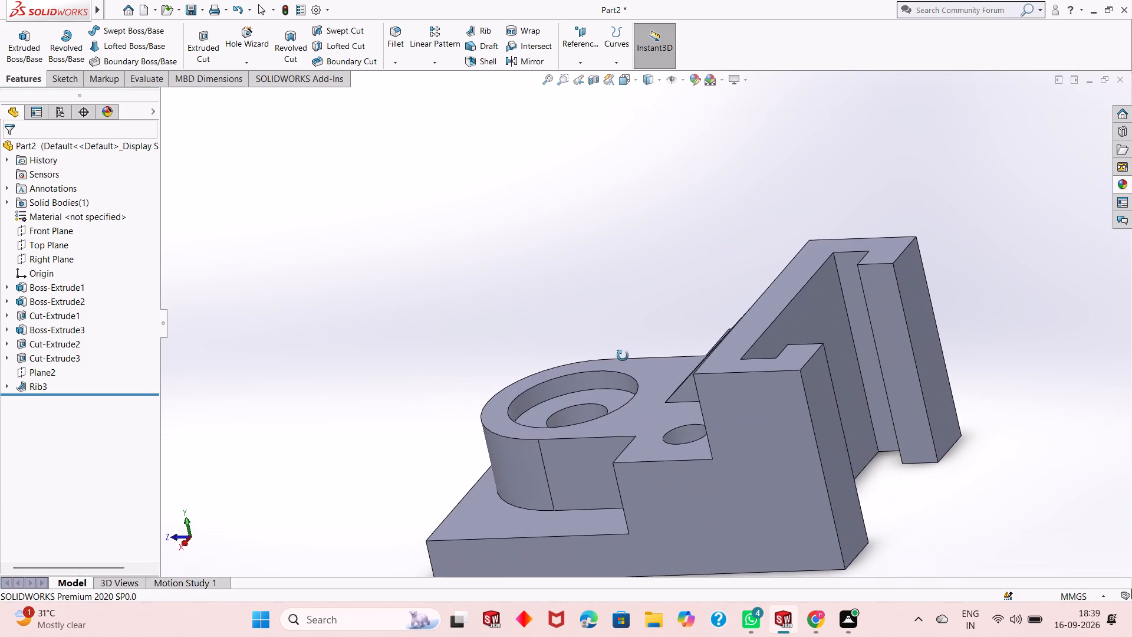
middle_drag(623, 356, 615, 363)
scroll(615, 363, up, 1)
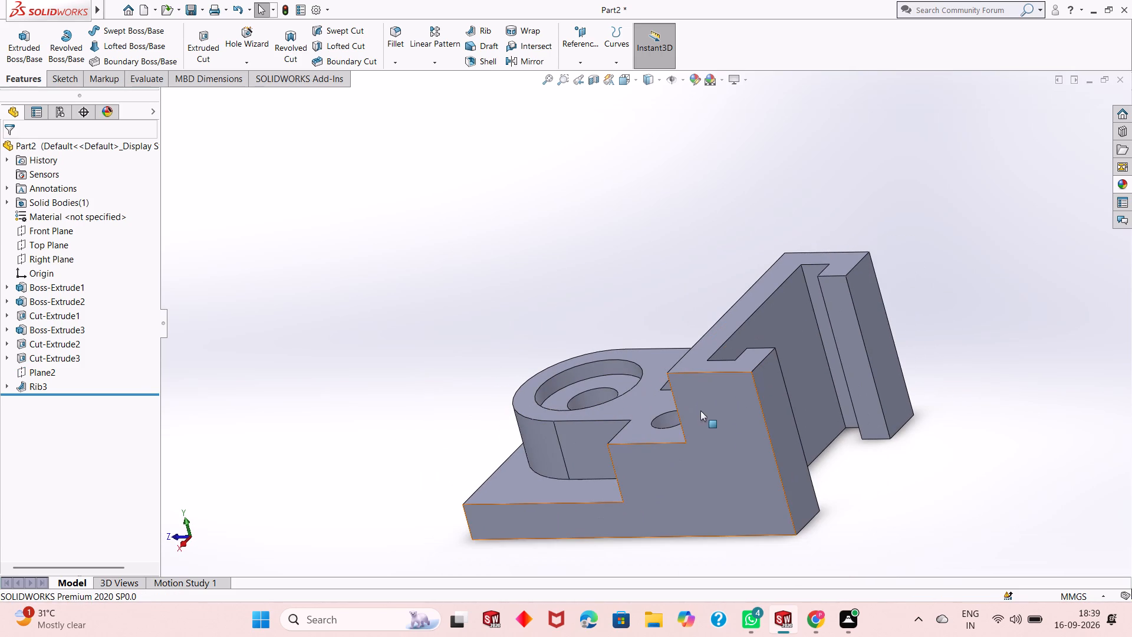
middle_drag(731, 428, 776, 432)
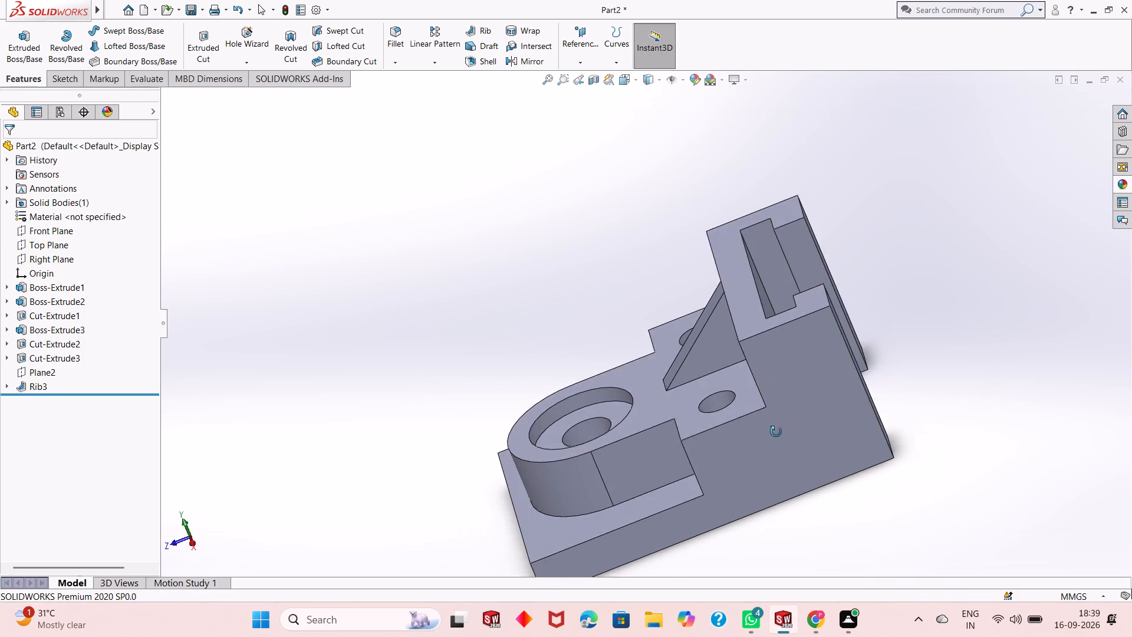
middle_drag(776, 432, 919, 339)
scroll(753, 381, down, 2)
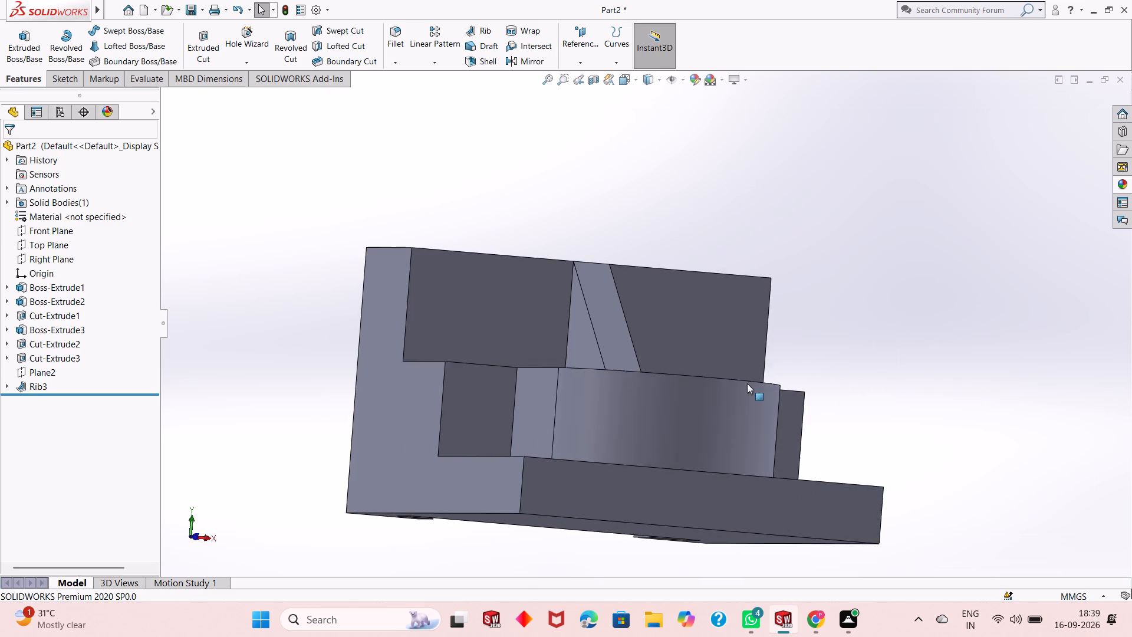
scroll(742, 390, up, 2)
middle_drag(777, 390, 640, 293)
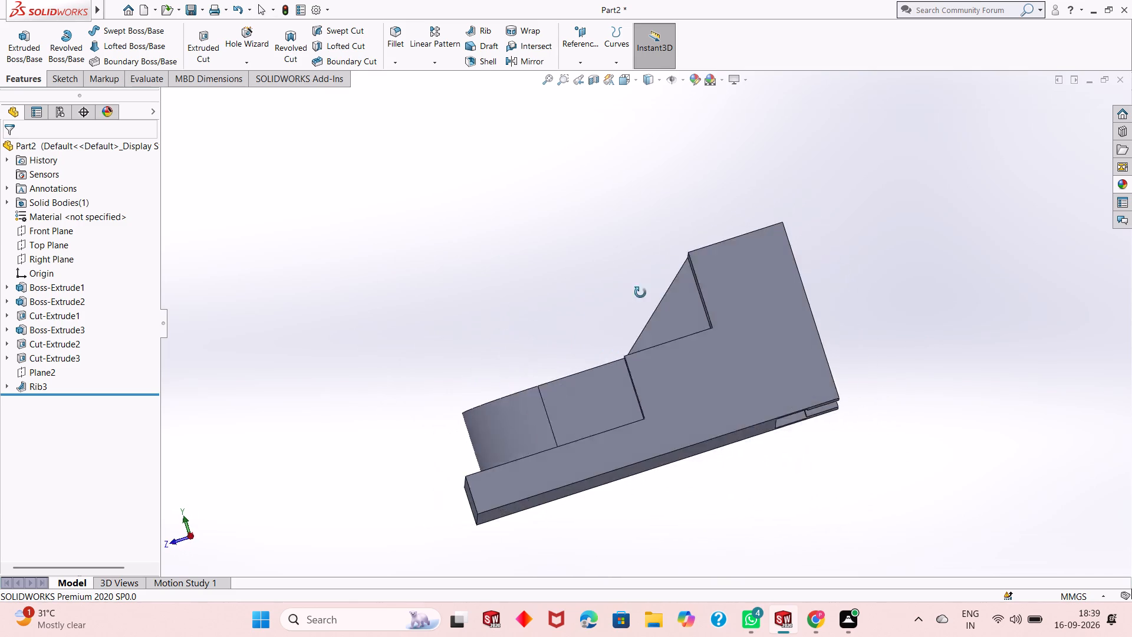
middle_drag(640, 293, 672, 329)
scroll(671, 329, up, 1)
scroll(671, 329, down, 9)
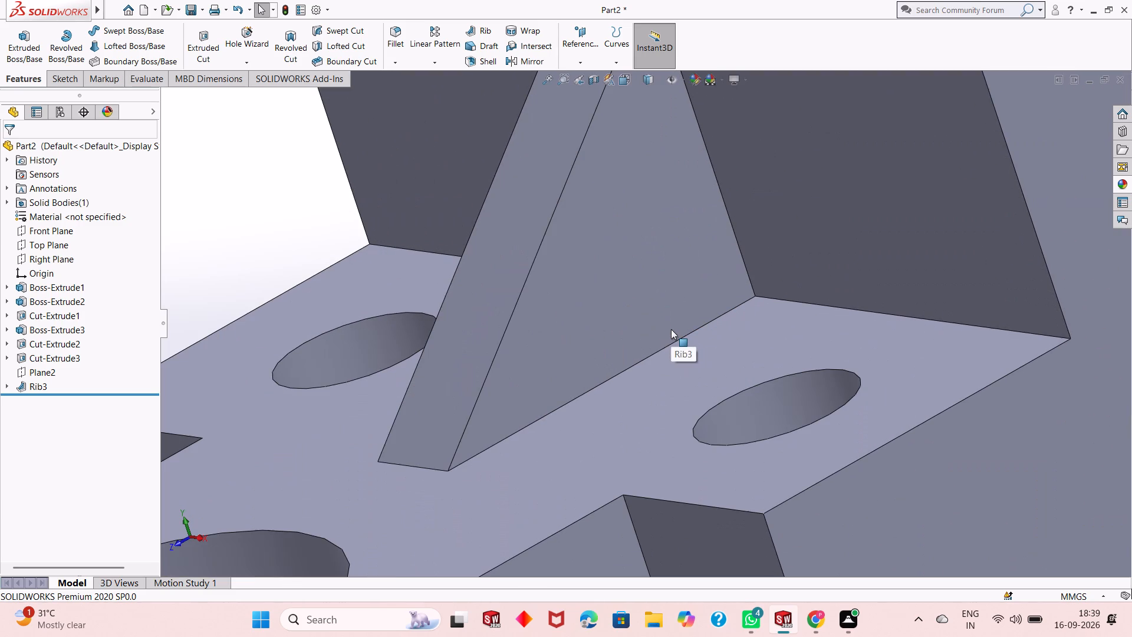
scroll(597, 347, down, 2)
scroll(585, 352, up, 3)
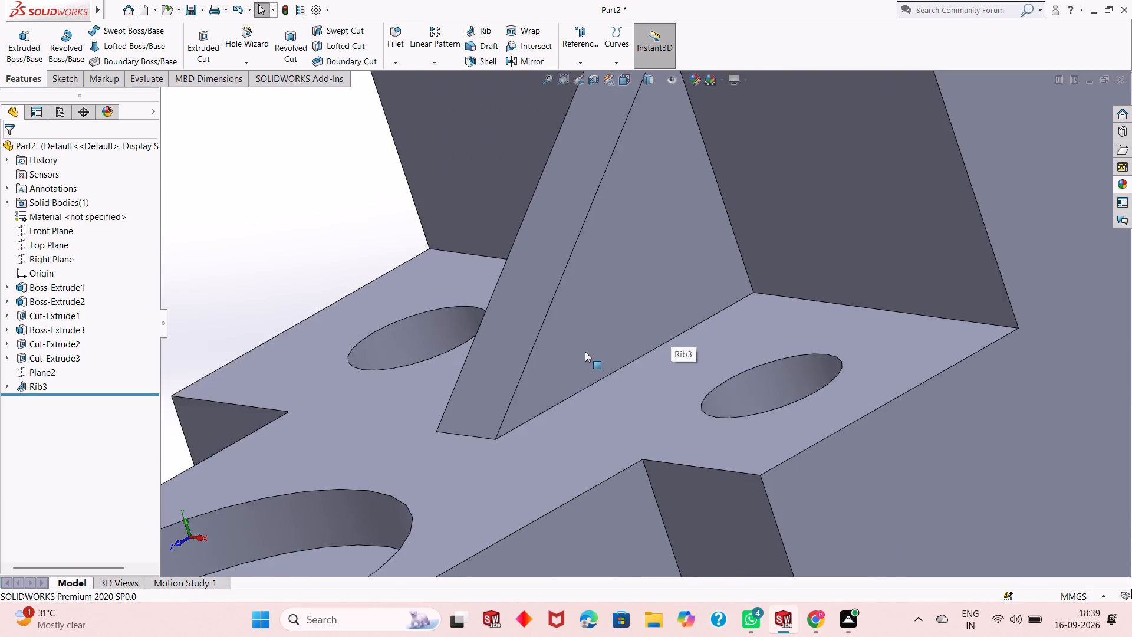
scroll(585, 352, up, 7)
middle_drag(479, 449, 489, 524)
scroll(548, 443, down, 4)
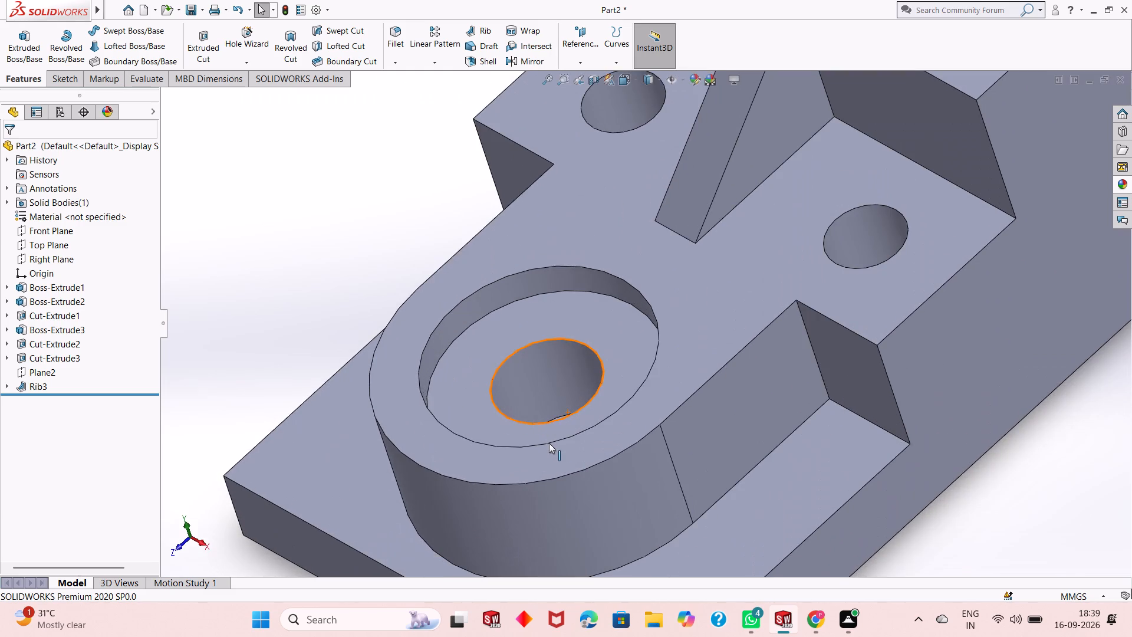
middle_drag(549, 444, 546, 330)
scroll(546, 329, up, 3)
scroll(792, 286, down, 3)
middle_drag(718, 287, 715, 343)
scroll(640, 318, up, 5)
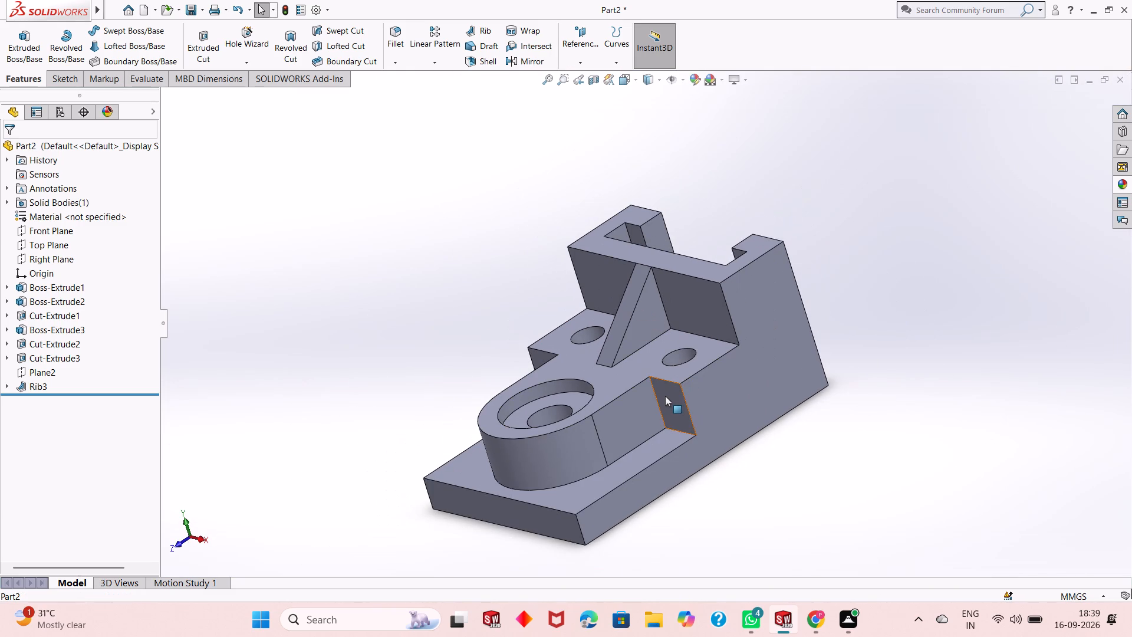
scroll(664, 396, down, 1)
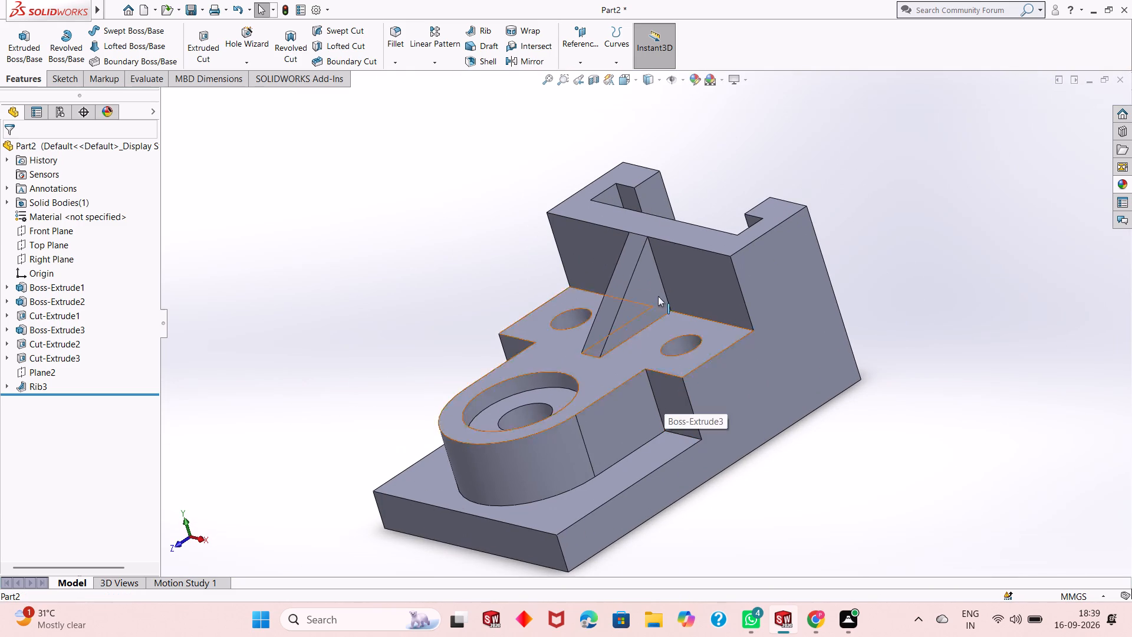
Colour the whole part a light orange-tan, trying orange, yellow and yellow-green shades before settling on it.
click(695, 78)
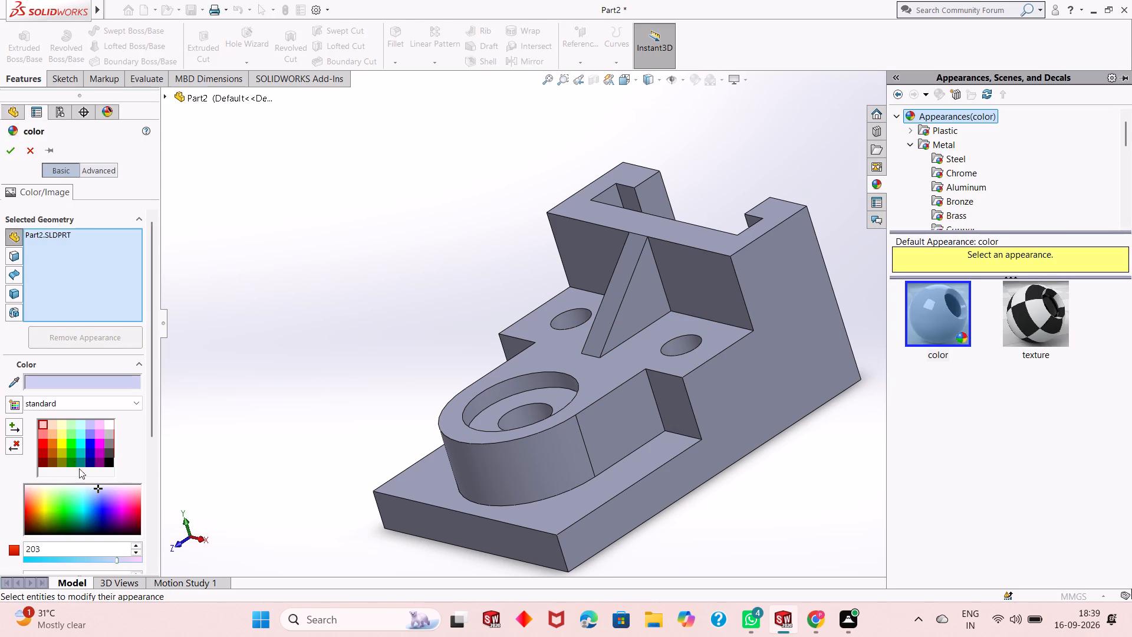
click(55, 442)
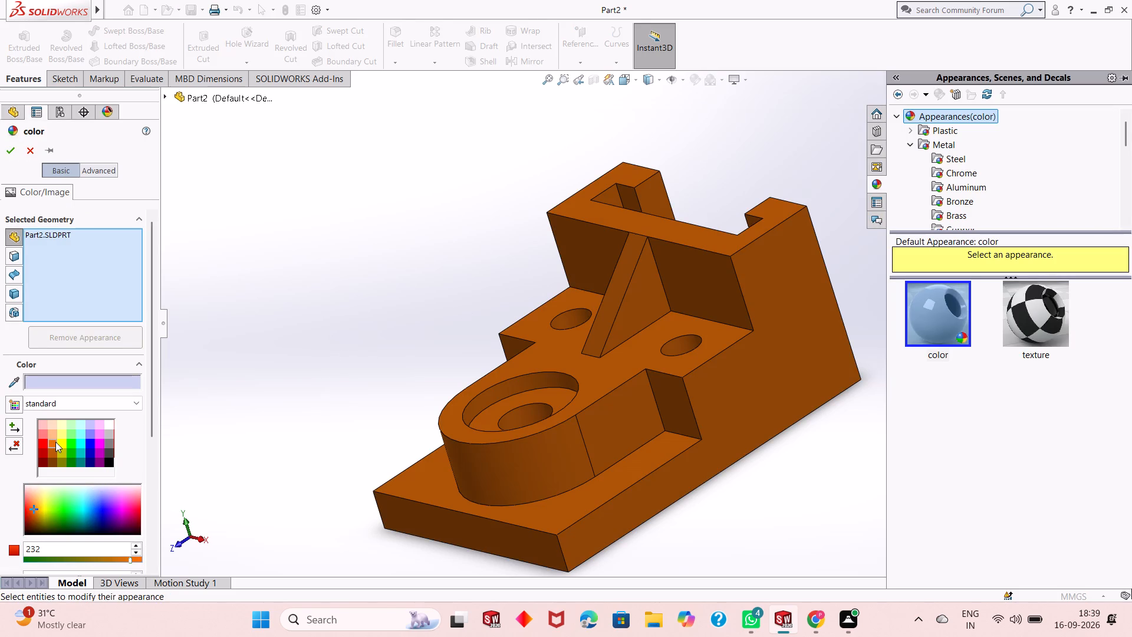
click(58, 438)
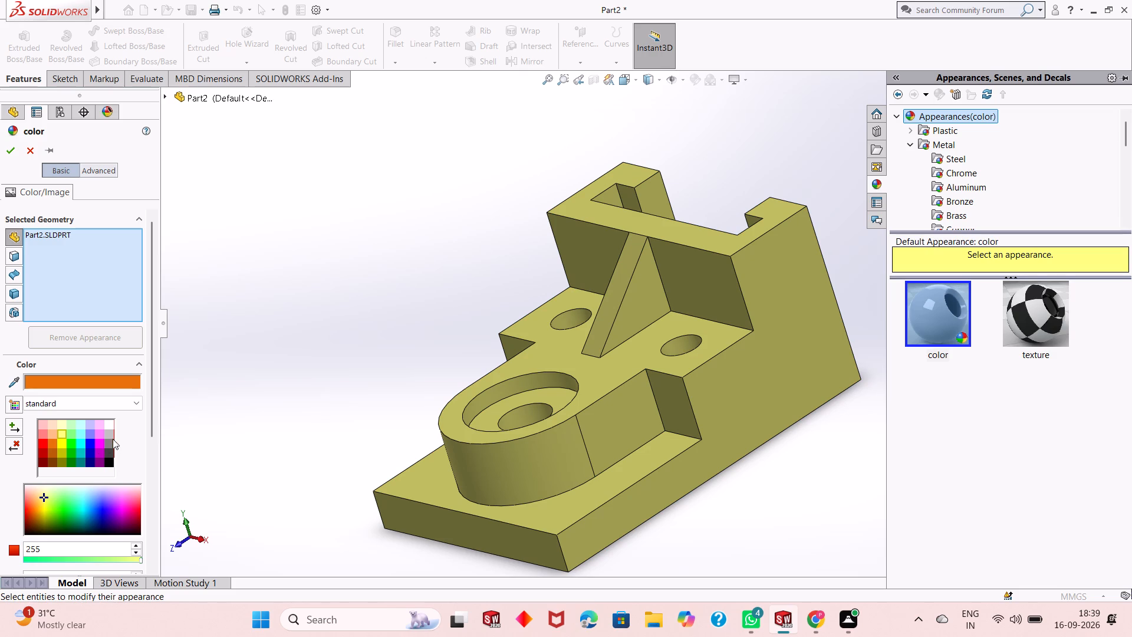
click(61, 443)
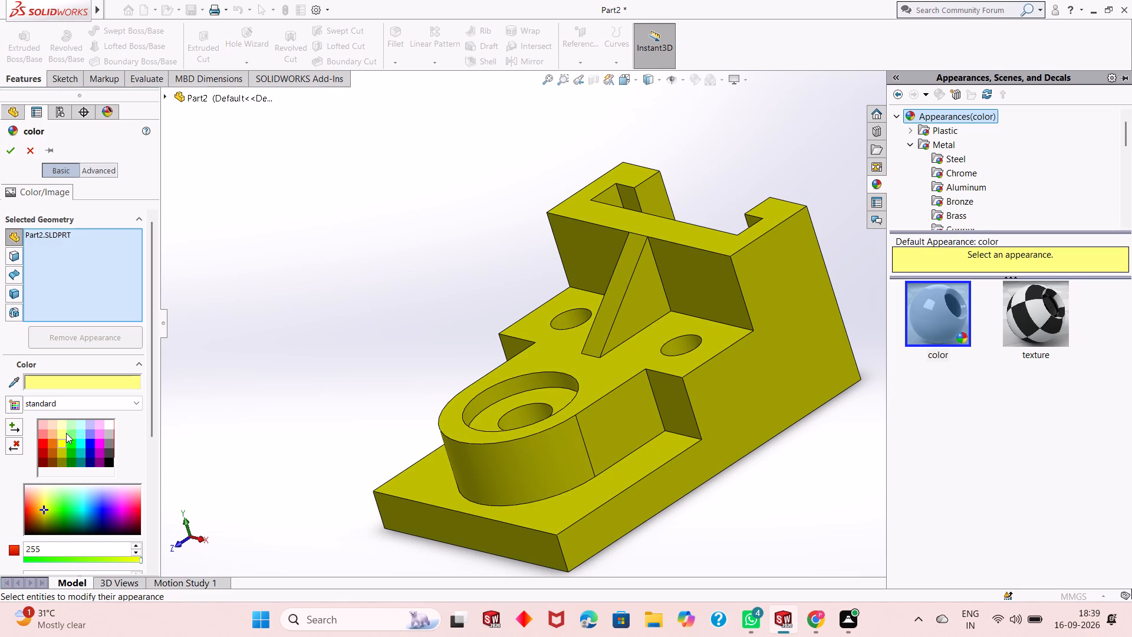
click(60, 429)
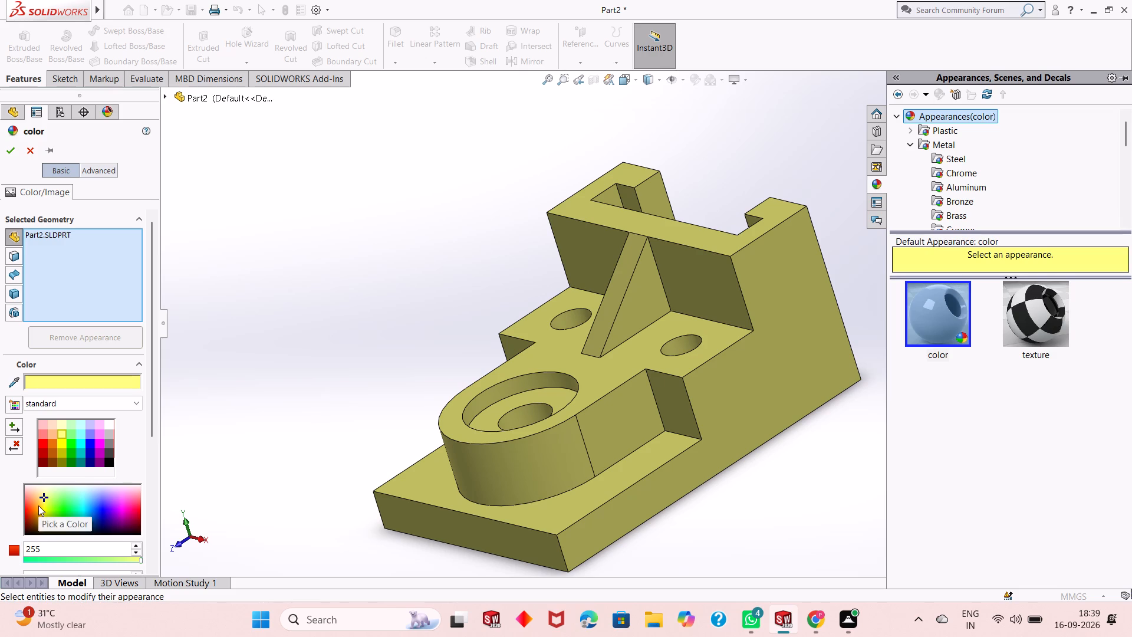
click(45, 498)
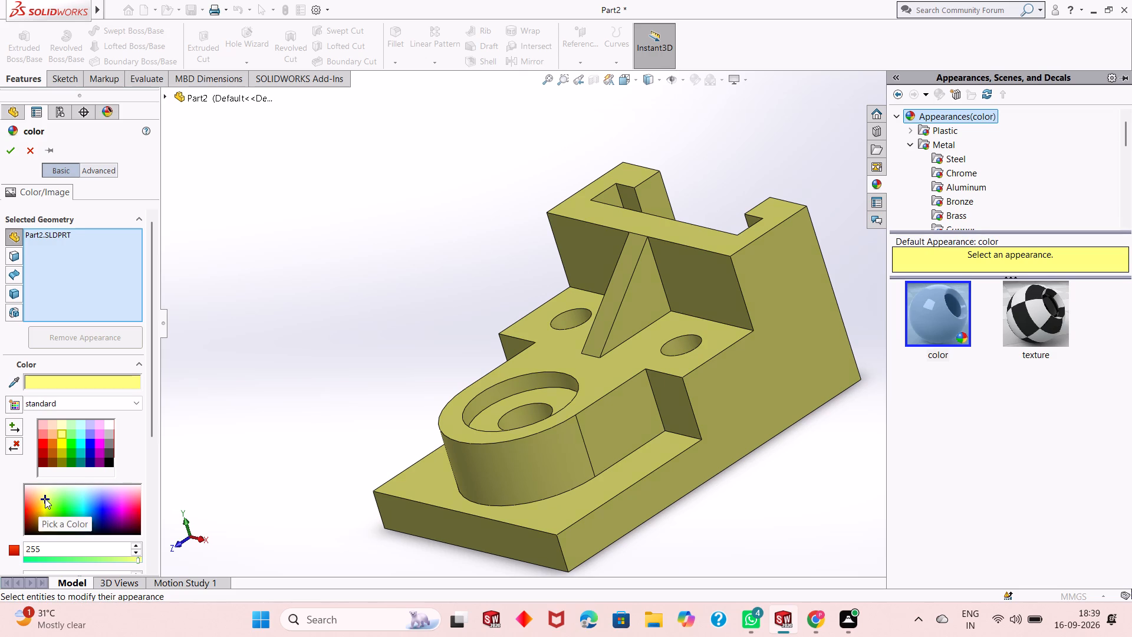
click(45, 497)
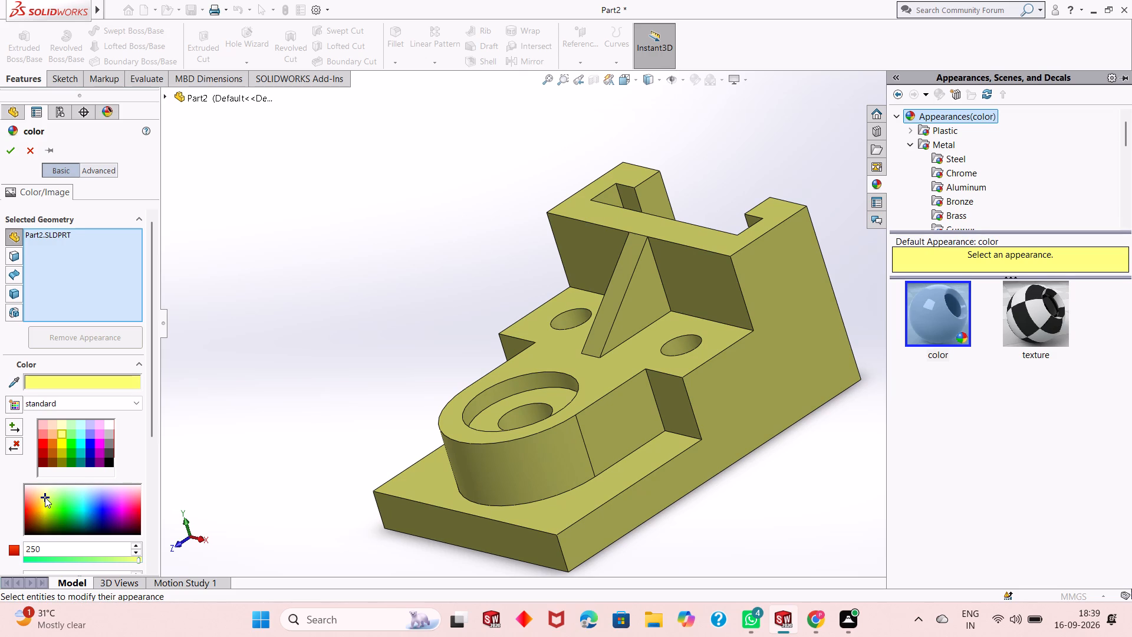
click(46, 503)
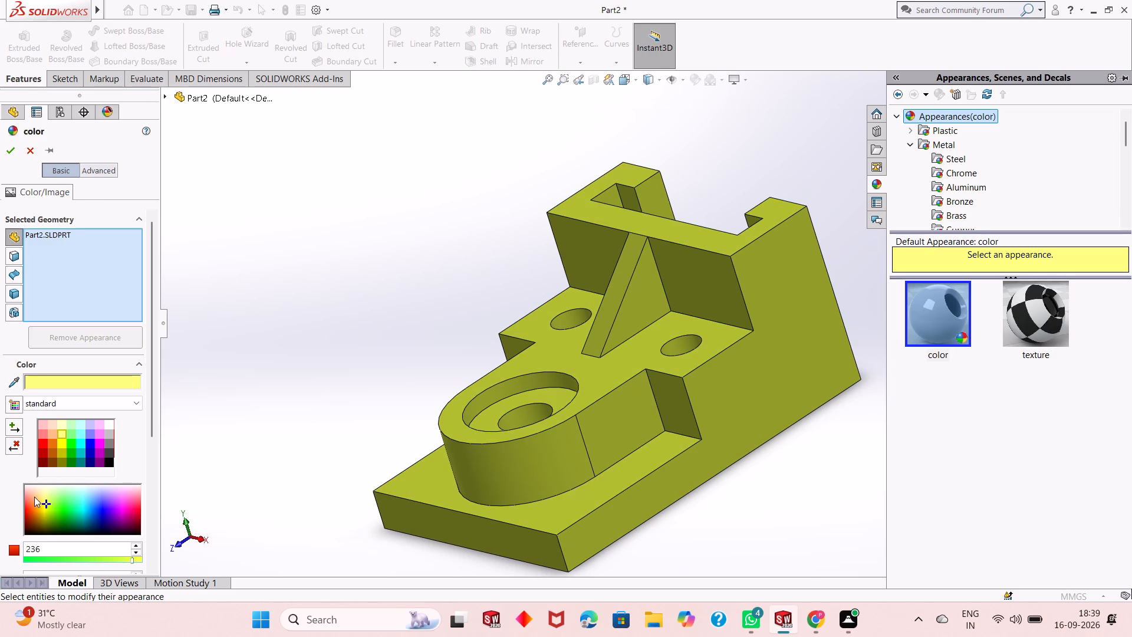
click(38, 494)
click(38, 503)
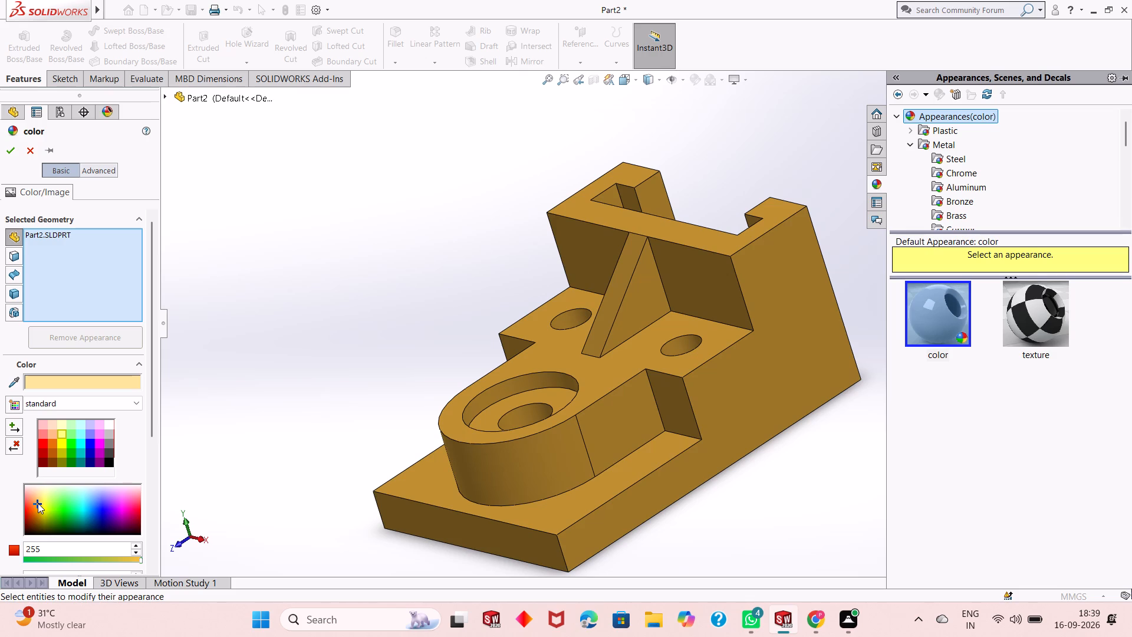
click(38, 495)
click(38, 496)
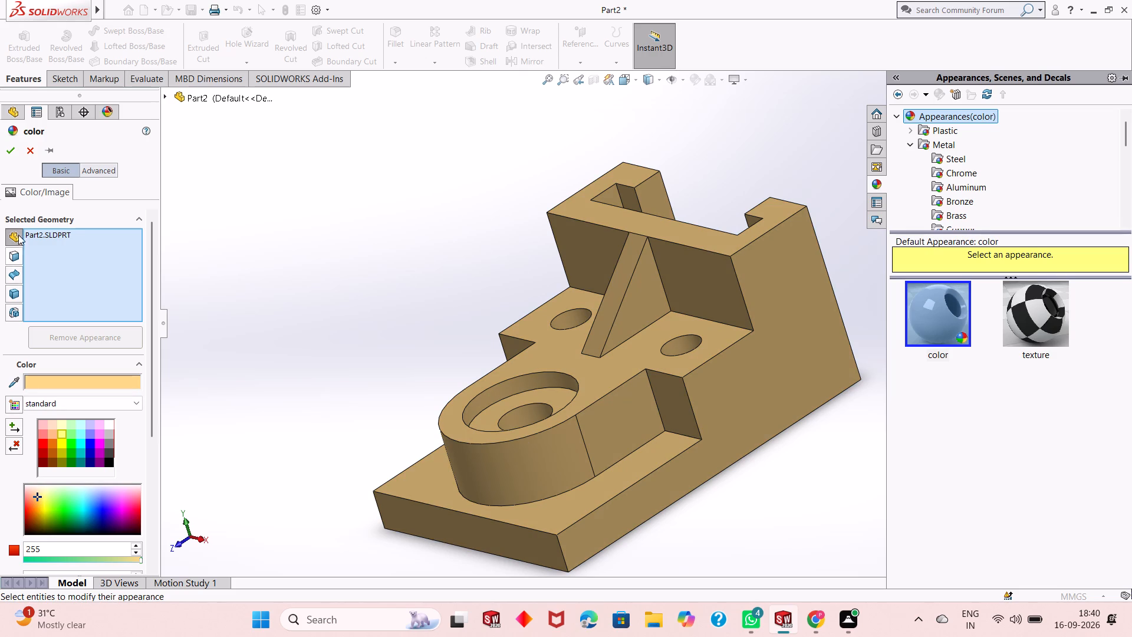
click(11, 149)
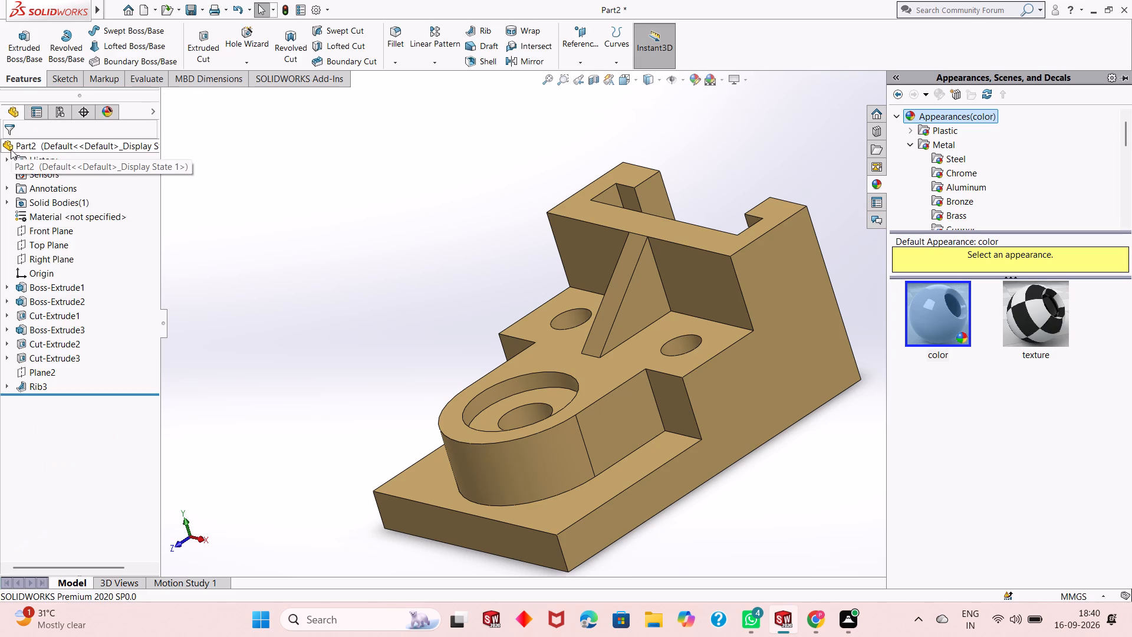
click(406, 227)
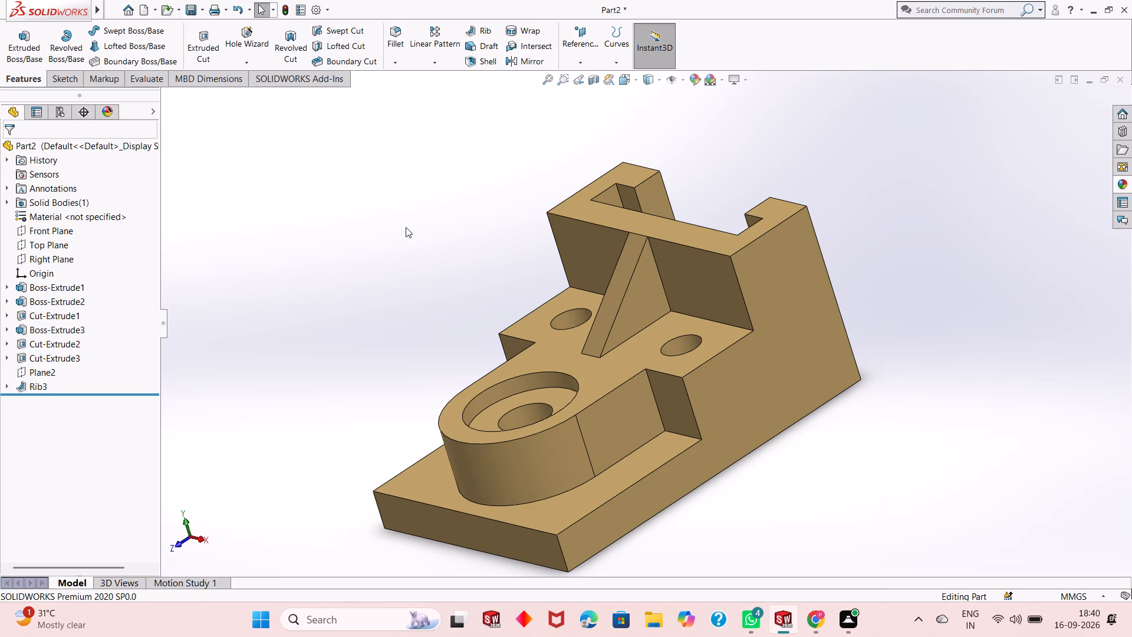
Examine the coloured part from all around and close up, including the underside, T-slot, rib, ledge holes and stepped boss hole.
scroll(536, 383, up, 2)
middle_drag(534, 382, 553, 242)
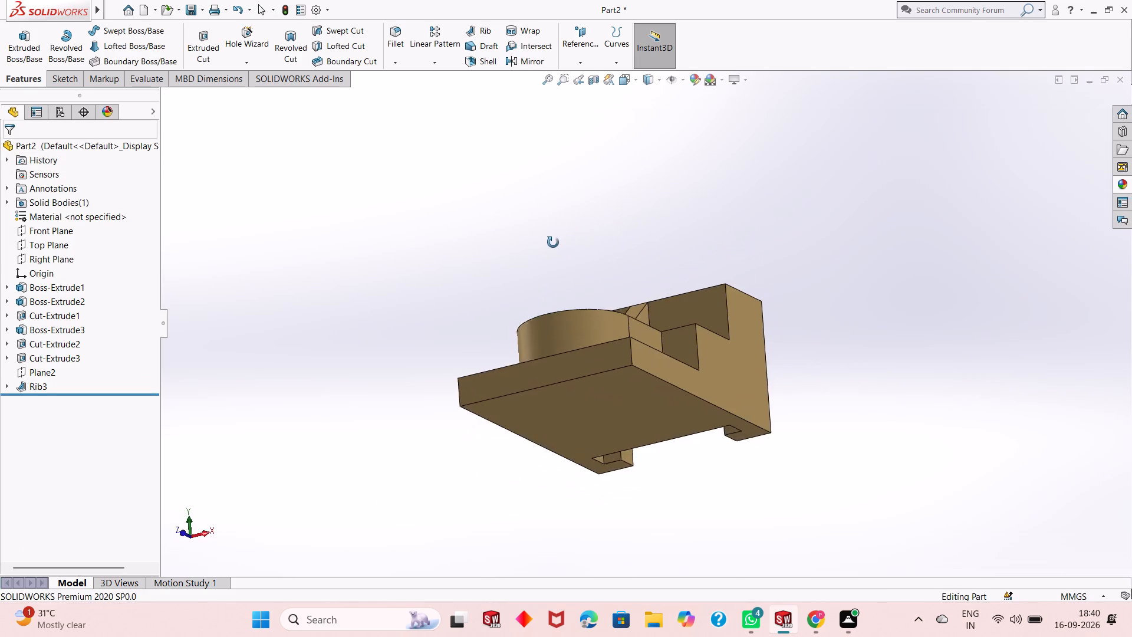
middle_drag(553, 242, 505, 328)
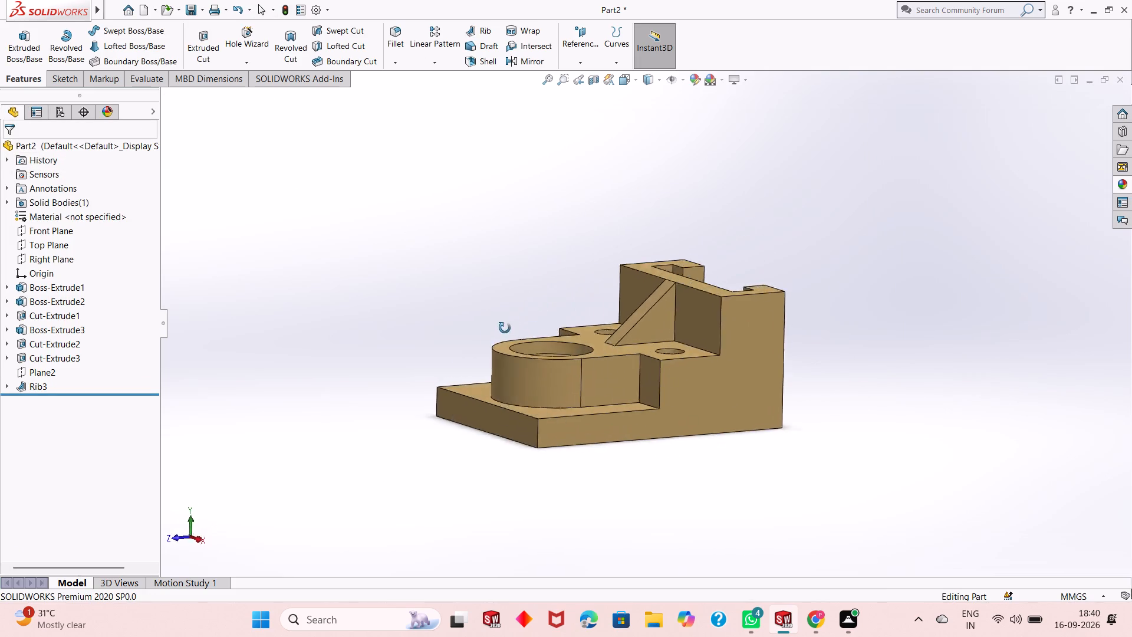
middle_drag(505, 328, 443, 309)
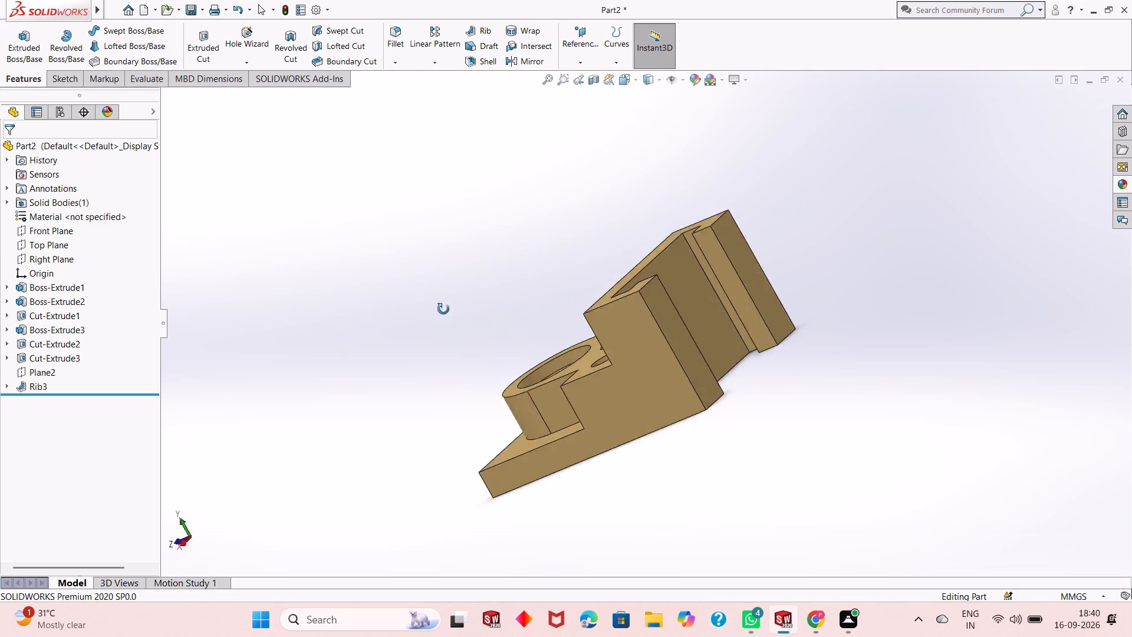
middle_drag(443, 309, 466, 326)
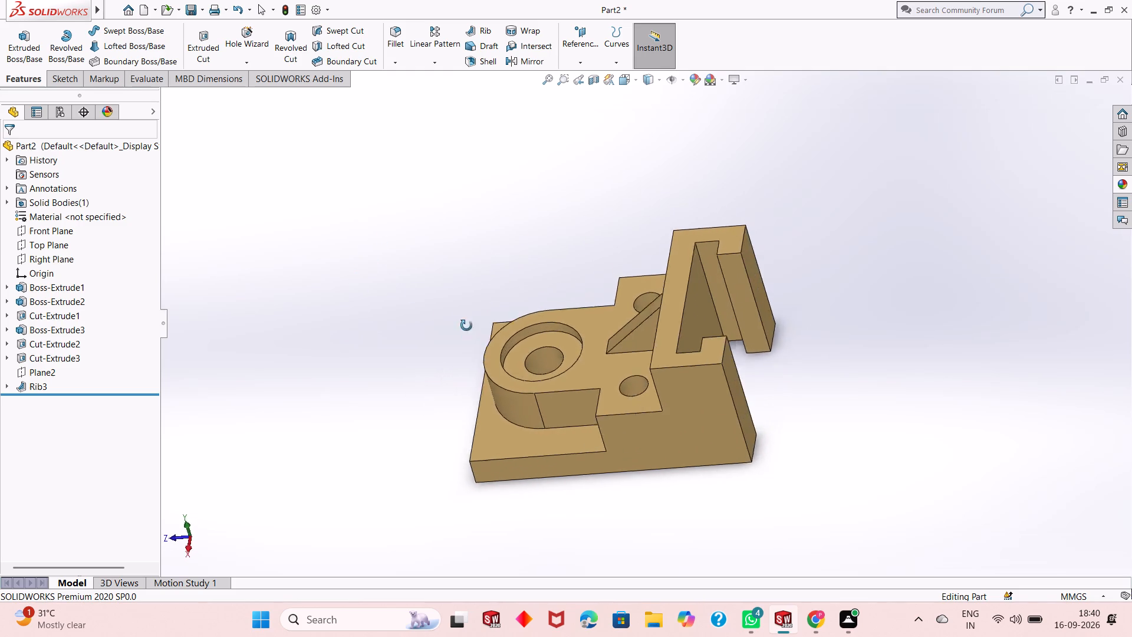
middle_drag(466, 326, 562, 344)
scroll(593, 345, down, 3)
middle_drag(676, 381, 634, 383)
scroll(634, 383, up, 2)
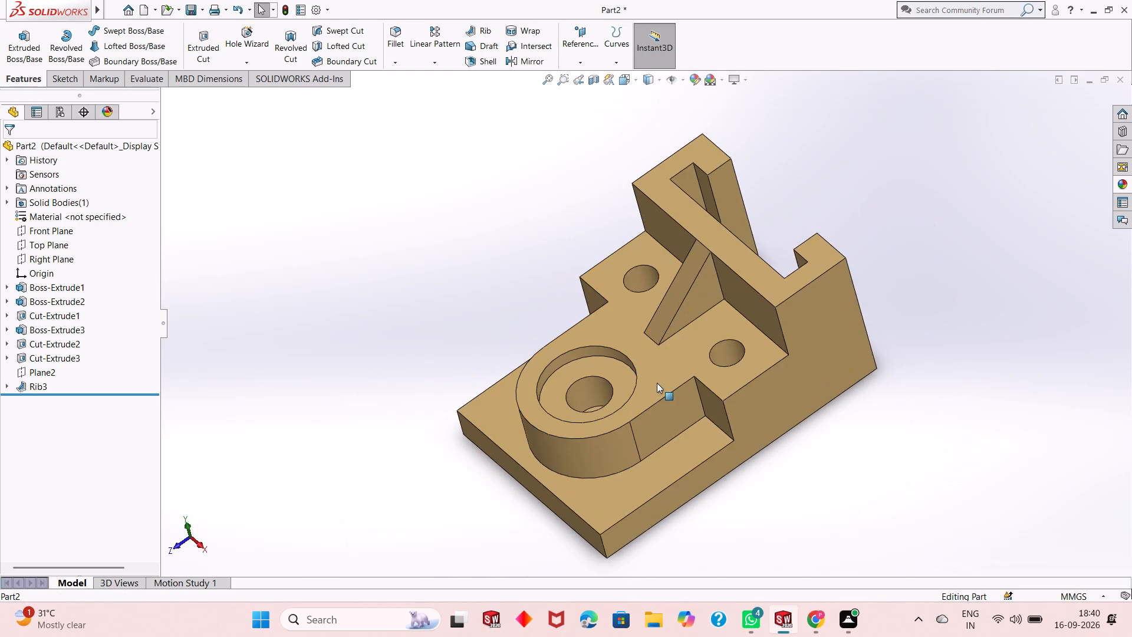
middle_drag(660, 383, 667, 379)
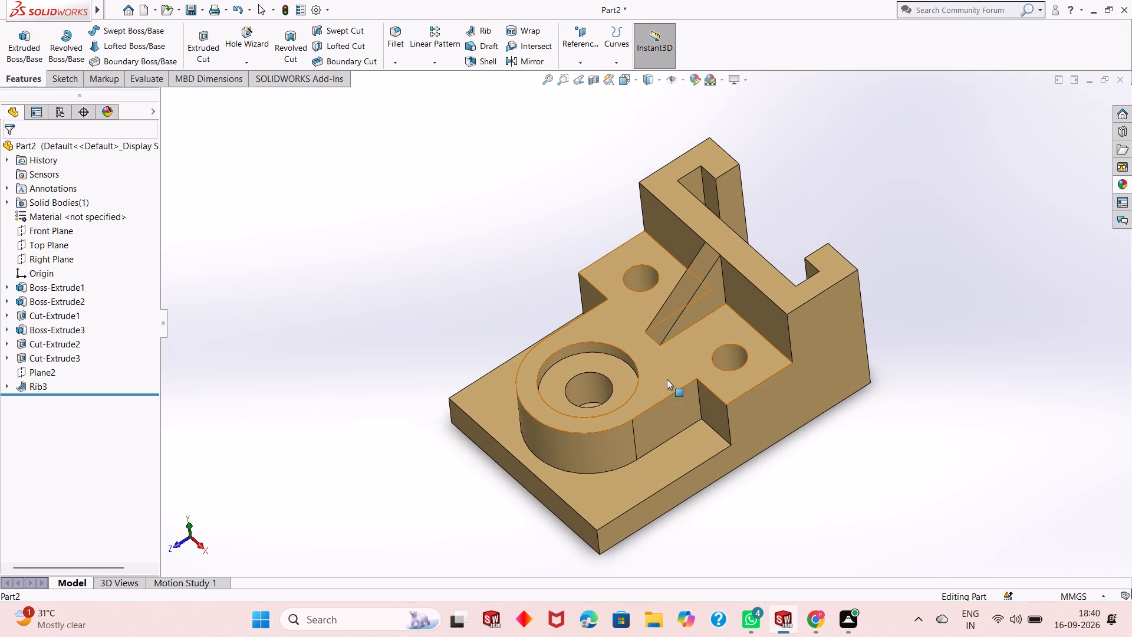
scroll(659, 355, up, 1)
scroll(659, 355, down, 3)
scroll(659, 355, up, 2)
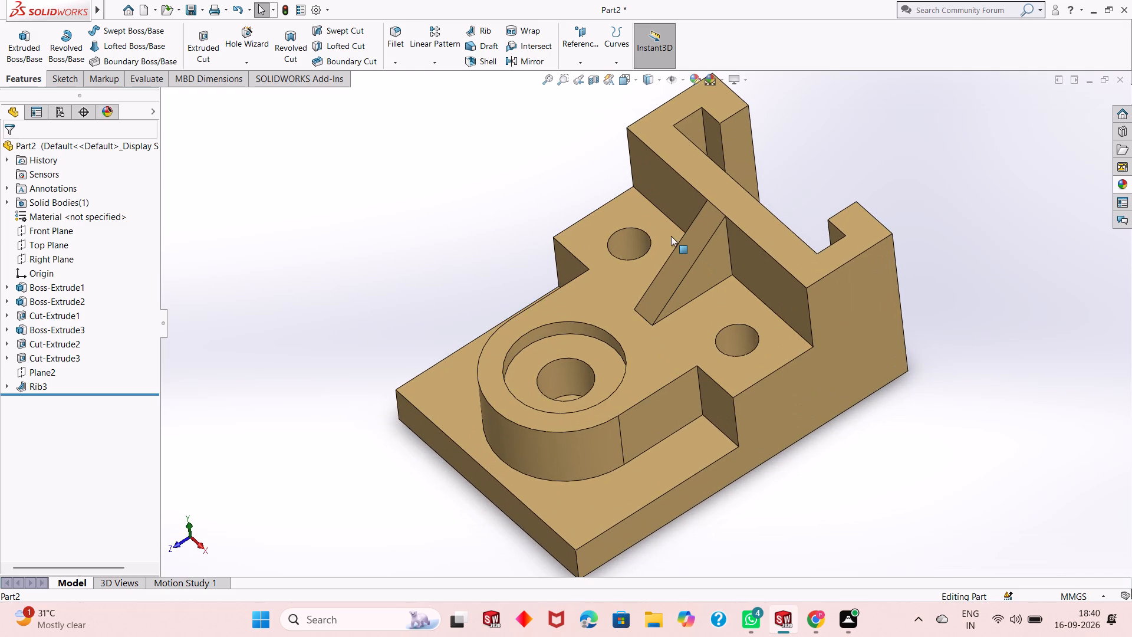
scroll(671, 236, down, 1)
scroll(658, 343, up, 1)
click(924, 183)
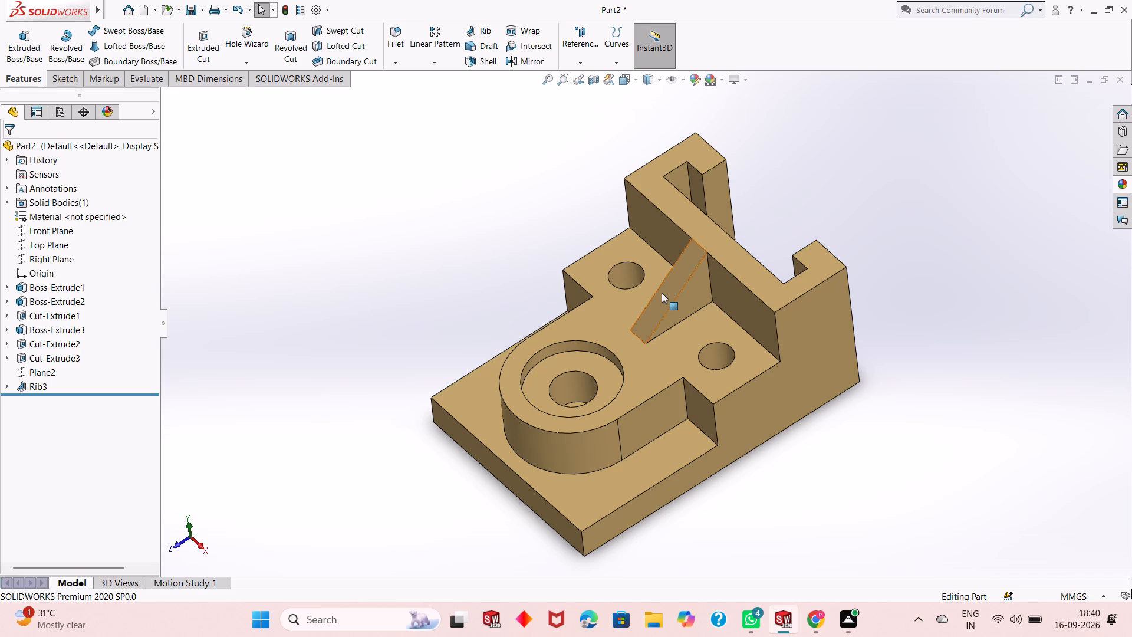
scroll(626, 349, down, 1)
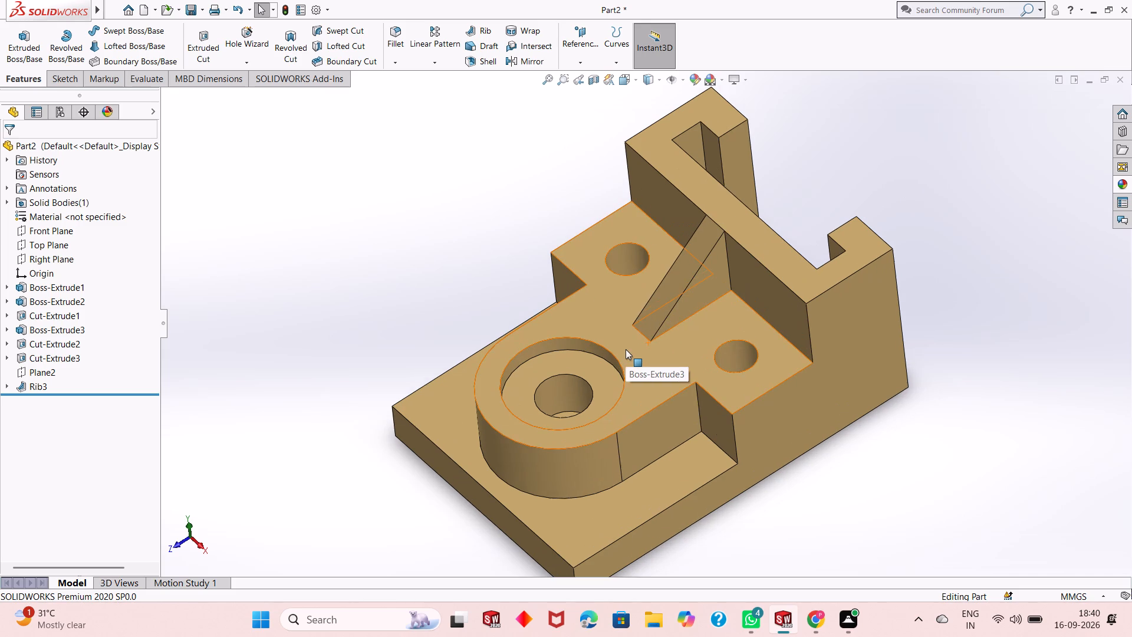
scroll(626, 349, up, 2)
scroll(649, 321, down, 3)
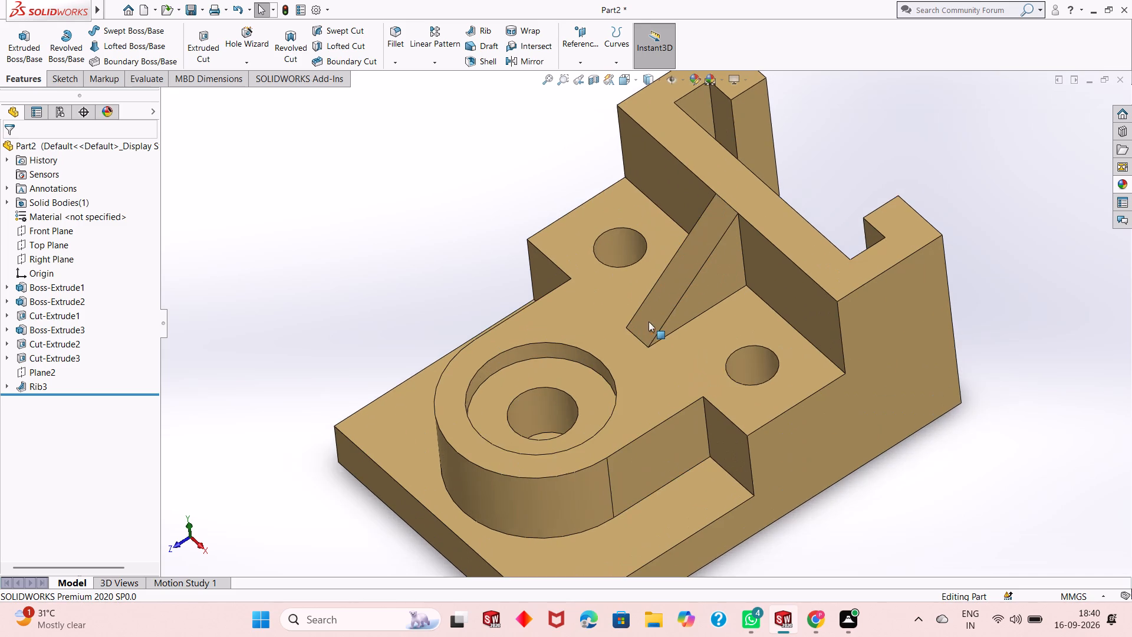
scroll(614, 413, down, 3)
scroll(623, 377, up, 2)
scroll(663, 326, up, 3)
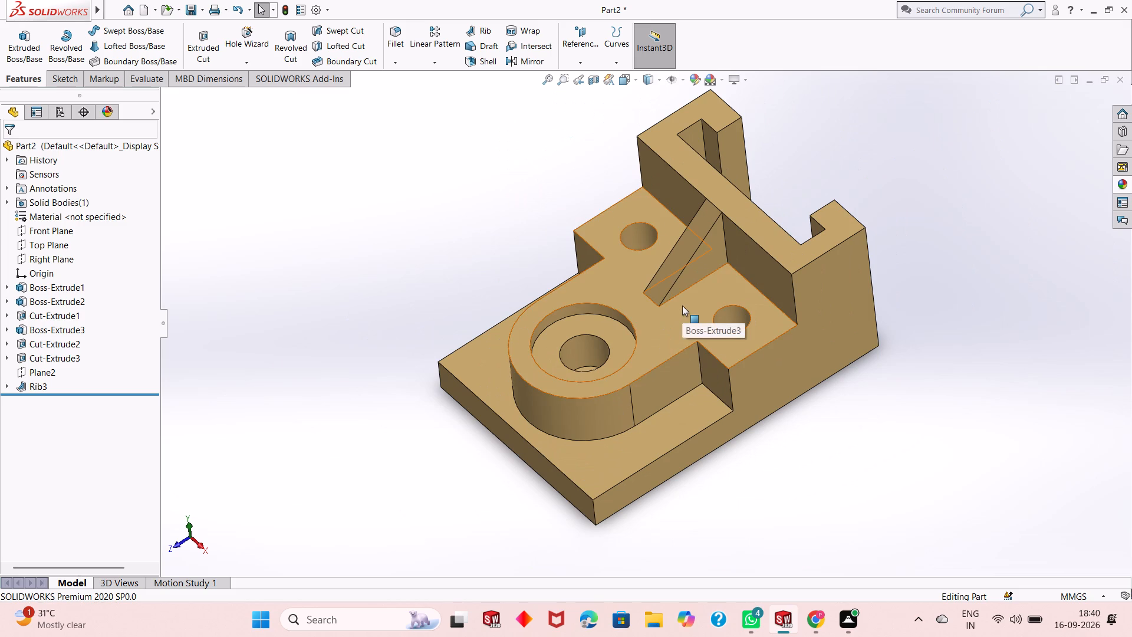
middle_drag(675, 334, 689, 264)
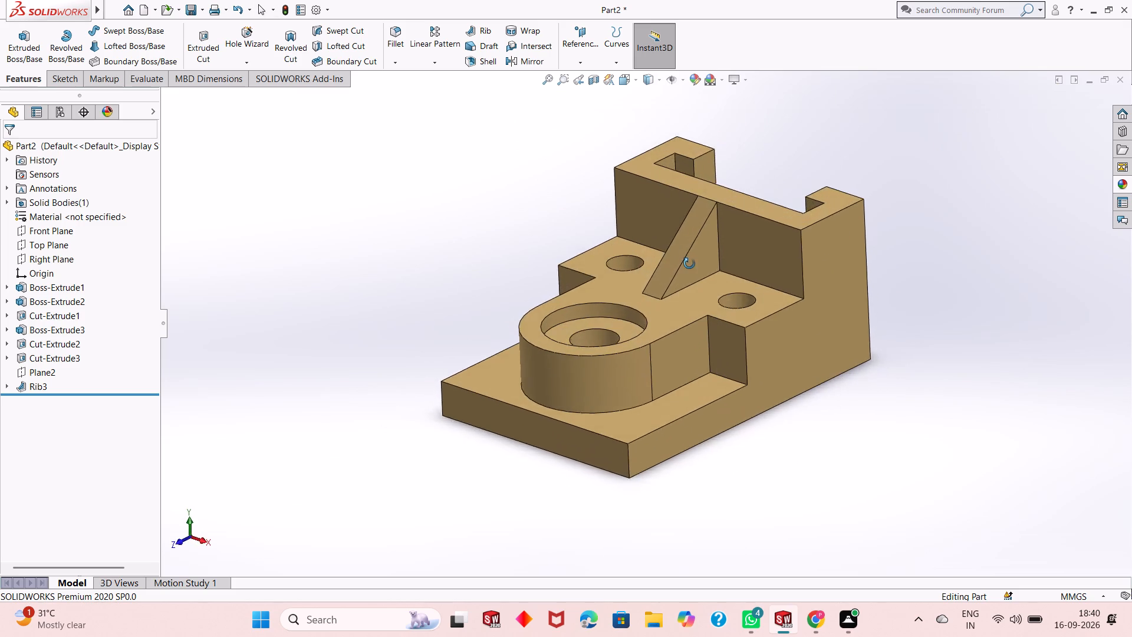
middle_drag(689, 264, 675, 348)
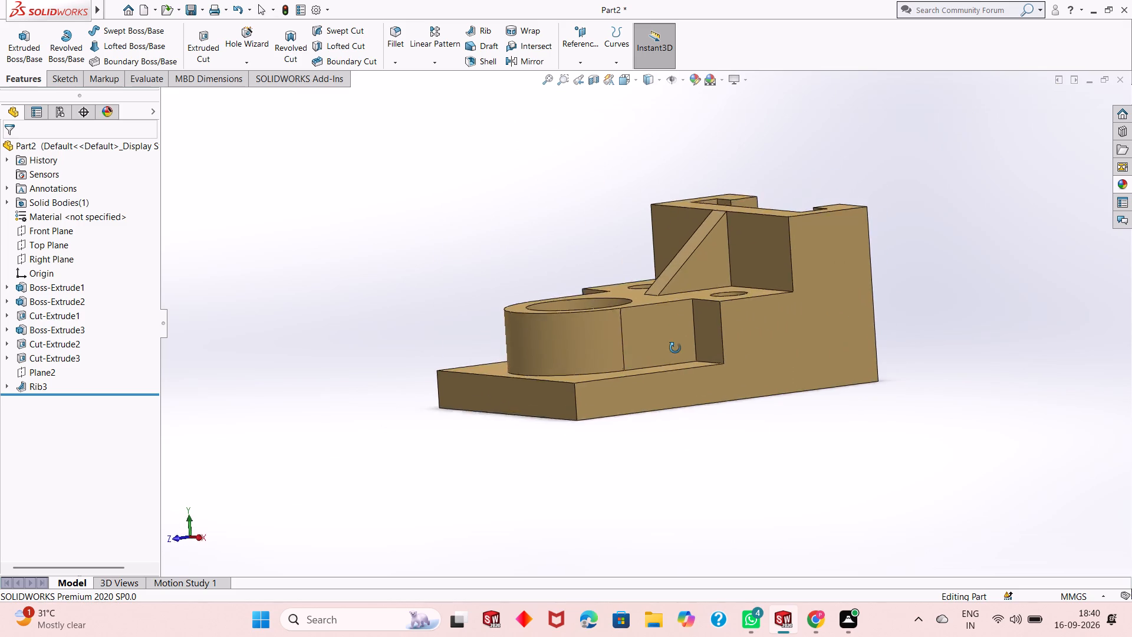
middle_drag(675, 348, 681, 391)
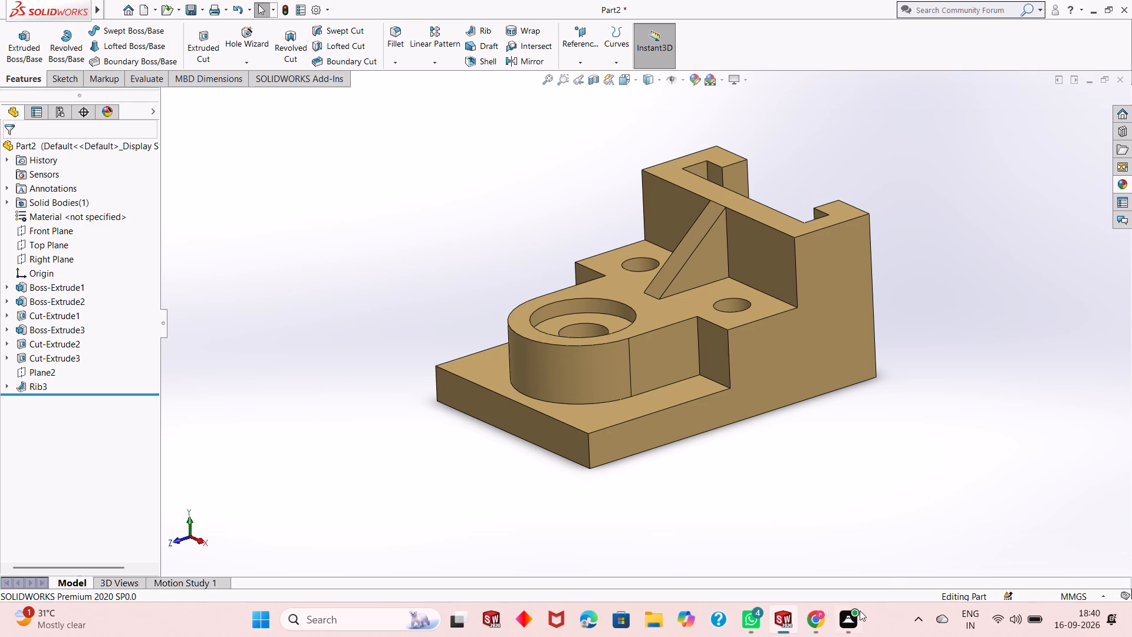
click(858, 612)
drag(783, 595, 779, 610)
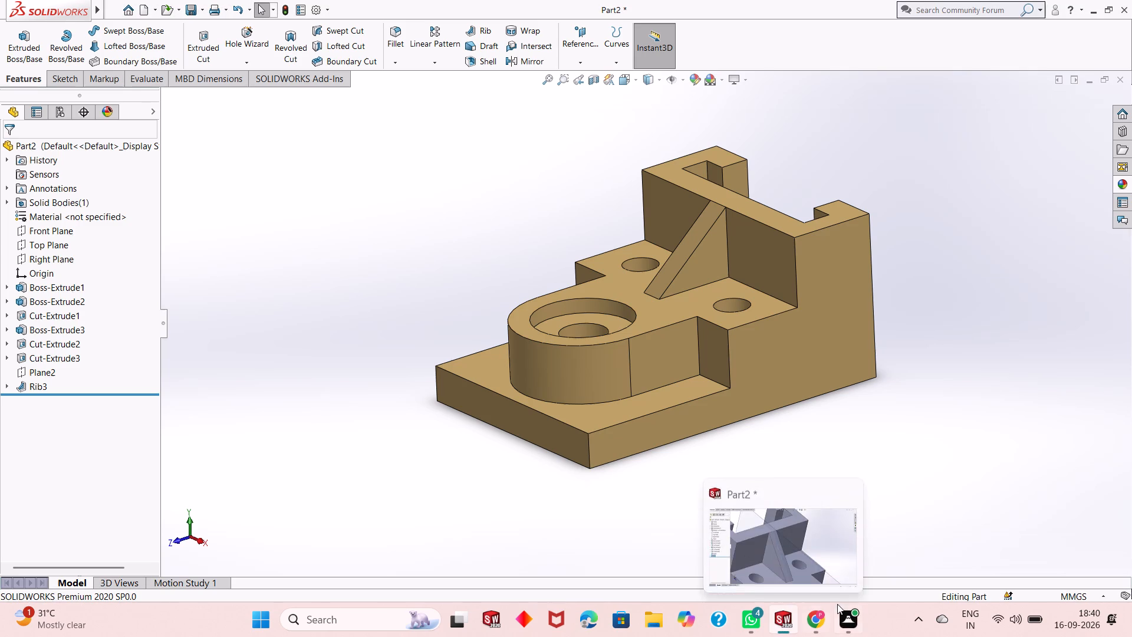
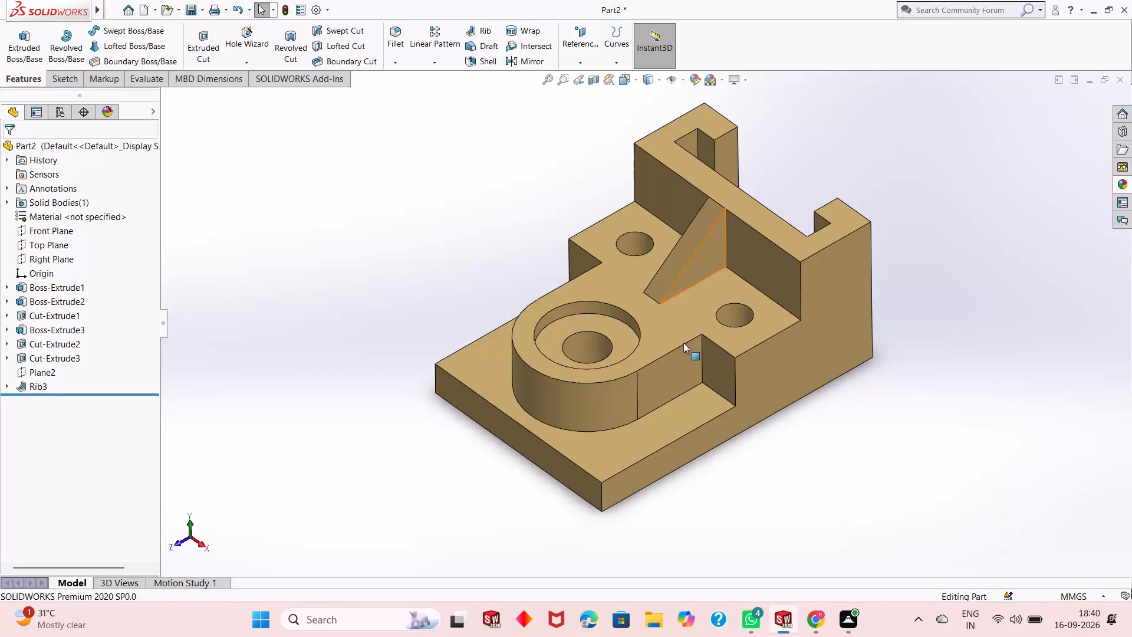
Examine the coloured part close up and from steeper angles, checking the rib, the stepped boss hole and the 12 mm ledge holes.
scroll(683, 343, up, 2)
scroll(700, 247, down, 1)
scroll(660, 327, down, 1)
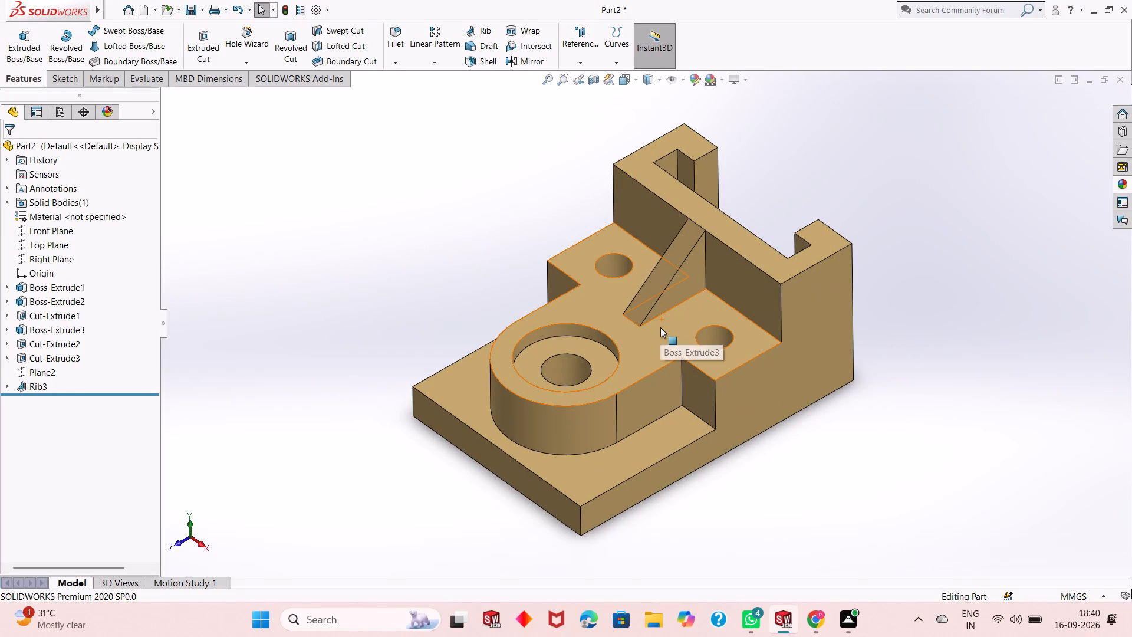
scroll(660, 327, down, 3)
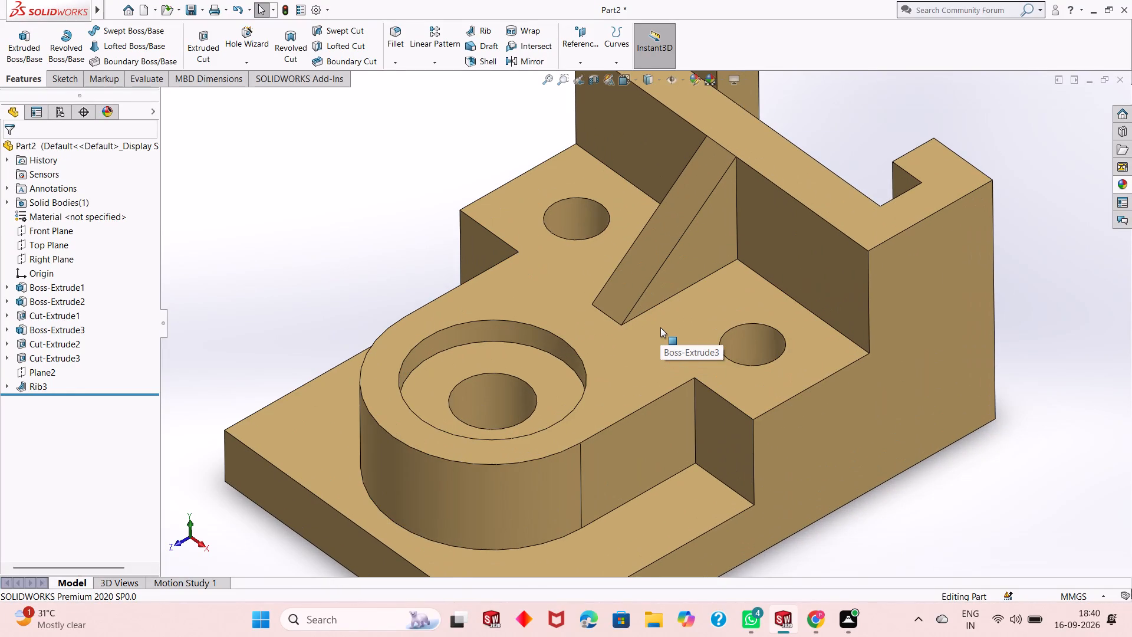
scroll(660, 327, up, 2)
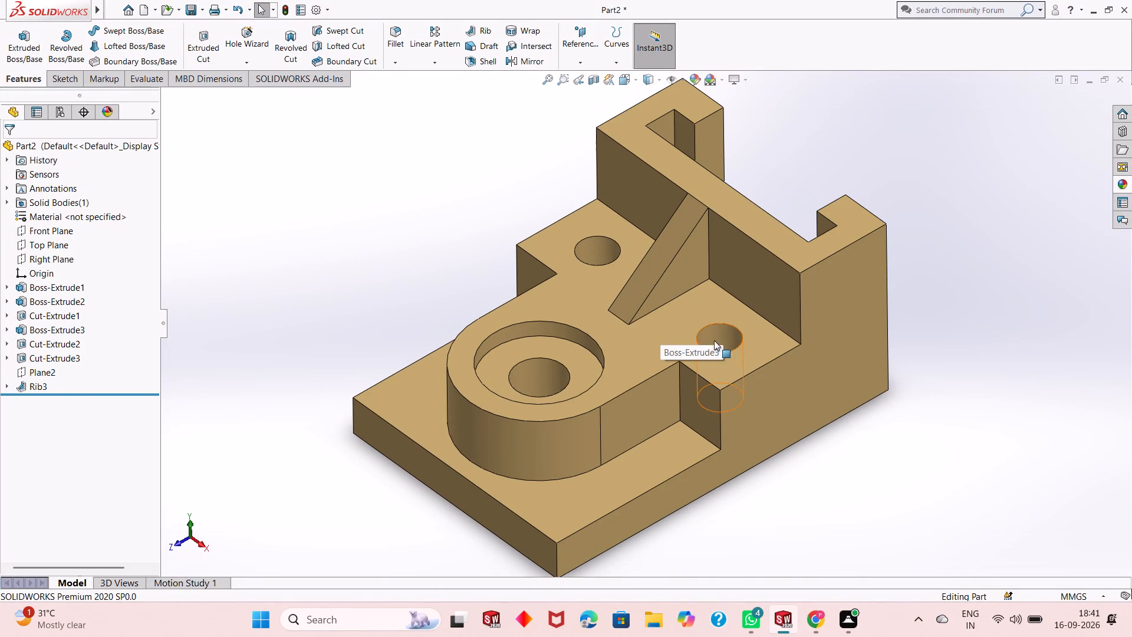
middle_drag(714, 341, 766, 335)
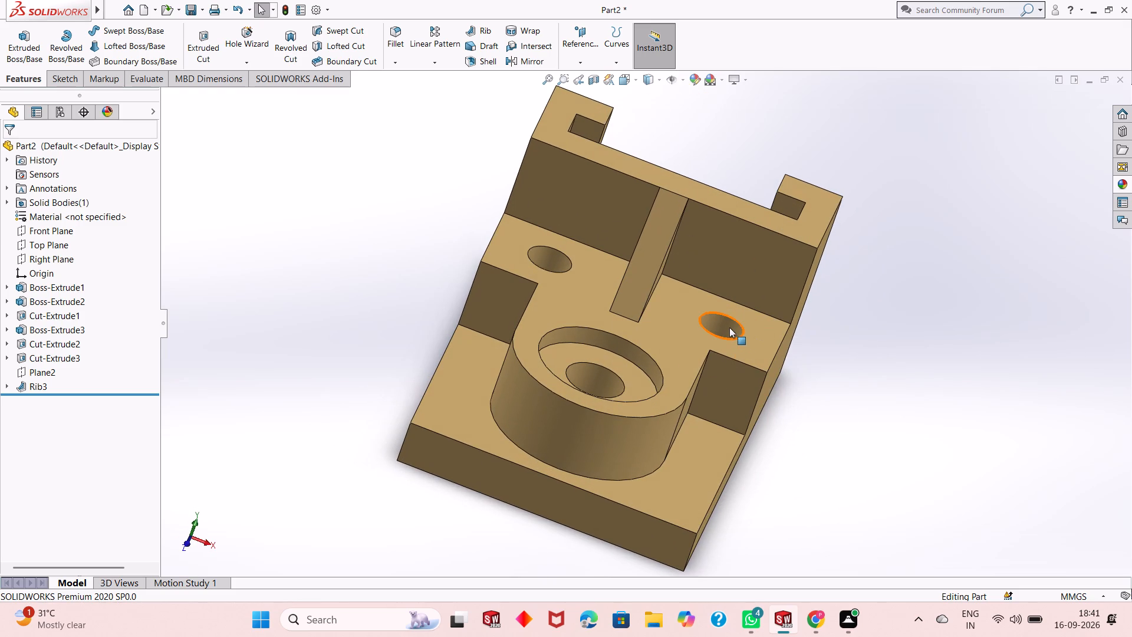
click(729, 327)
middle_drag(744, 323, 721, 399)
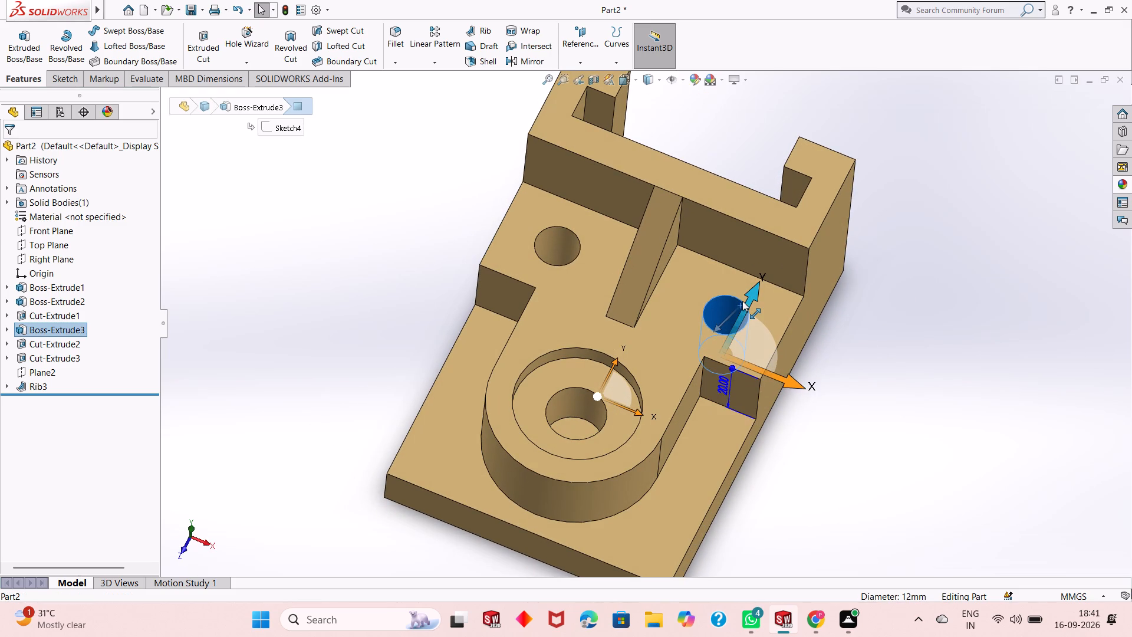
key(Escape)
key(Escape)
key(Escape)
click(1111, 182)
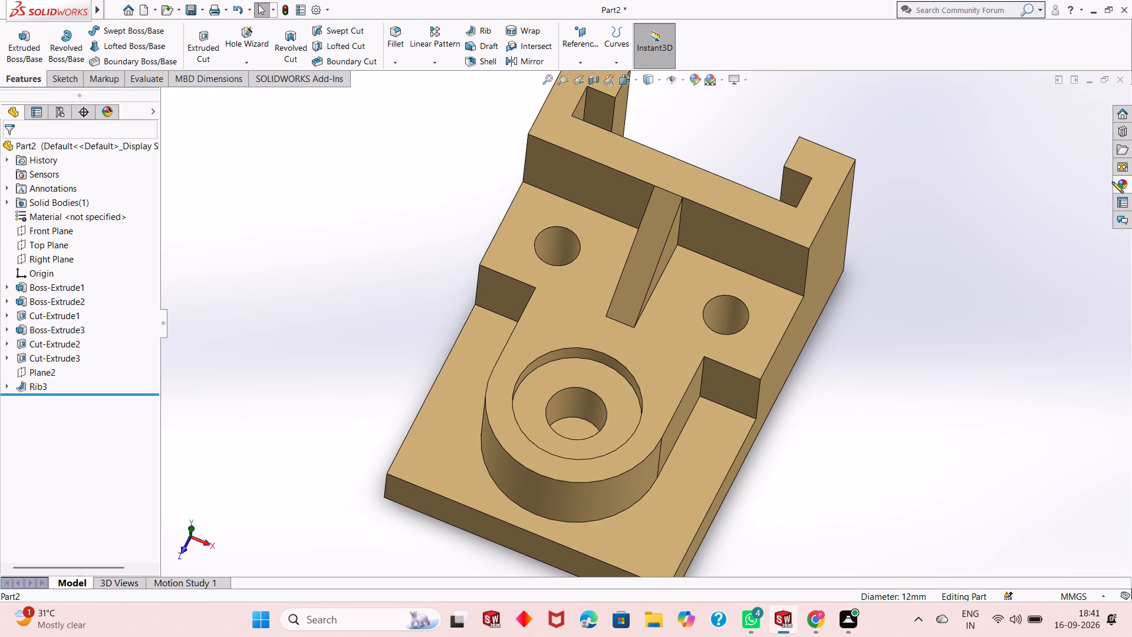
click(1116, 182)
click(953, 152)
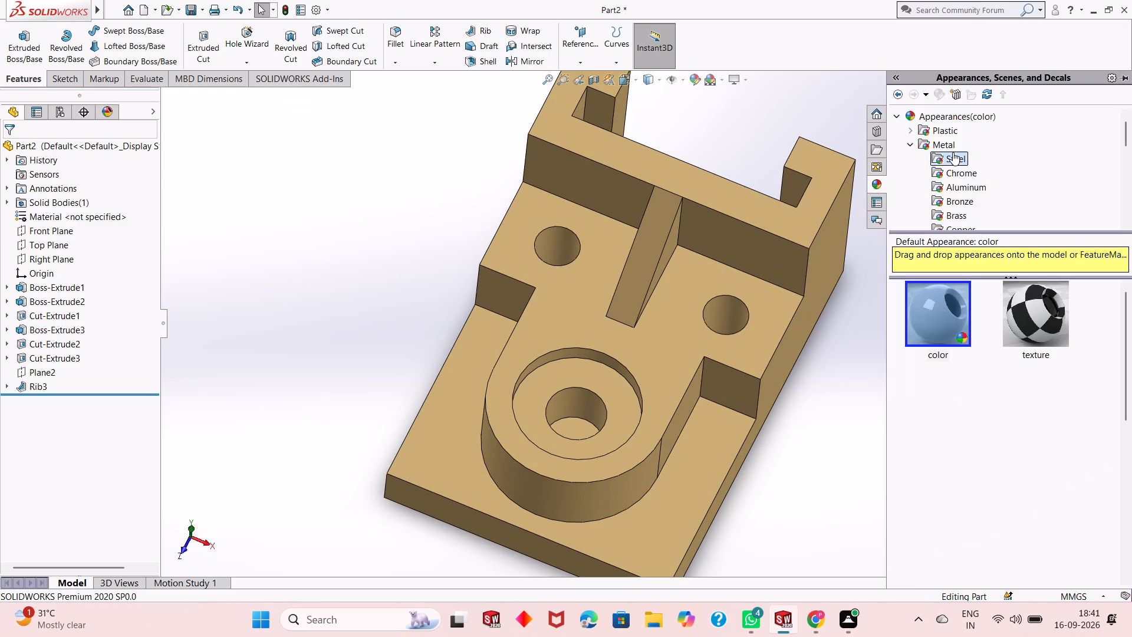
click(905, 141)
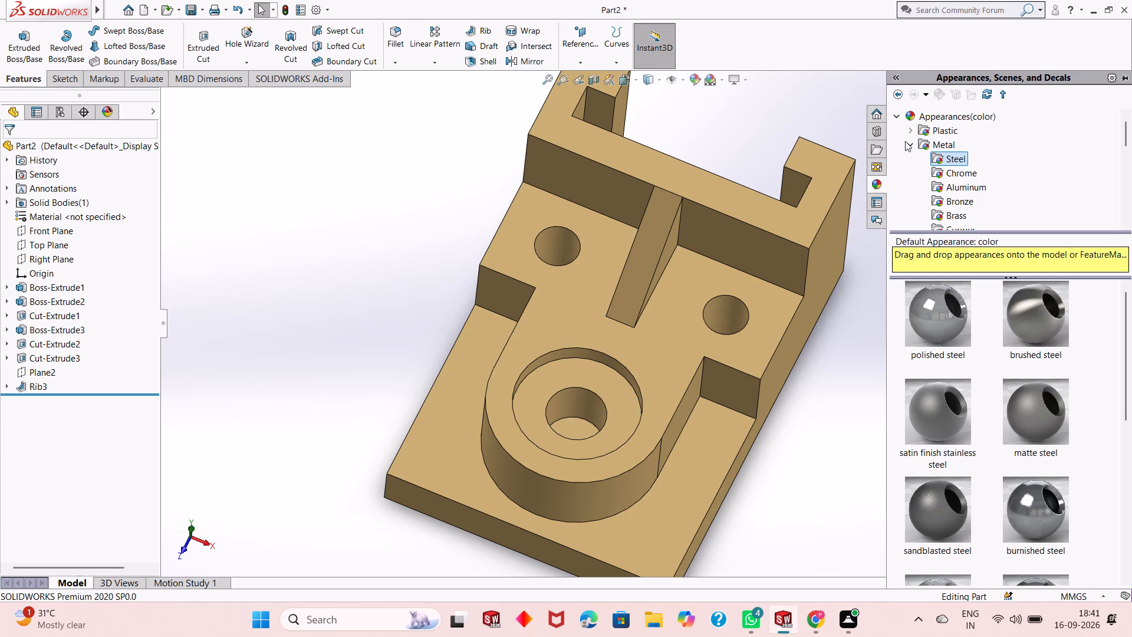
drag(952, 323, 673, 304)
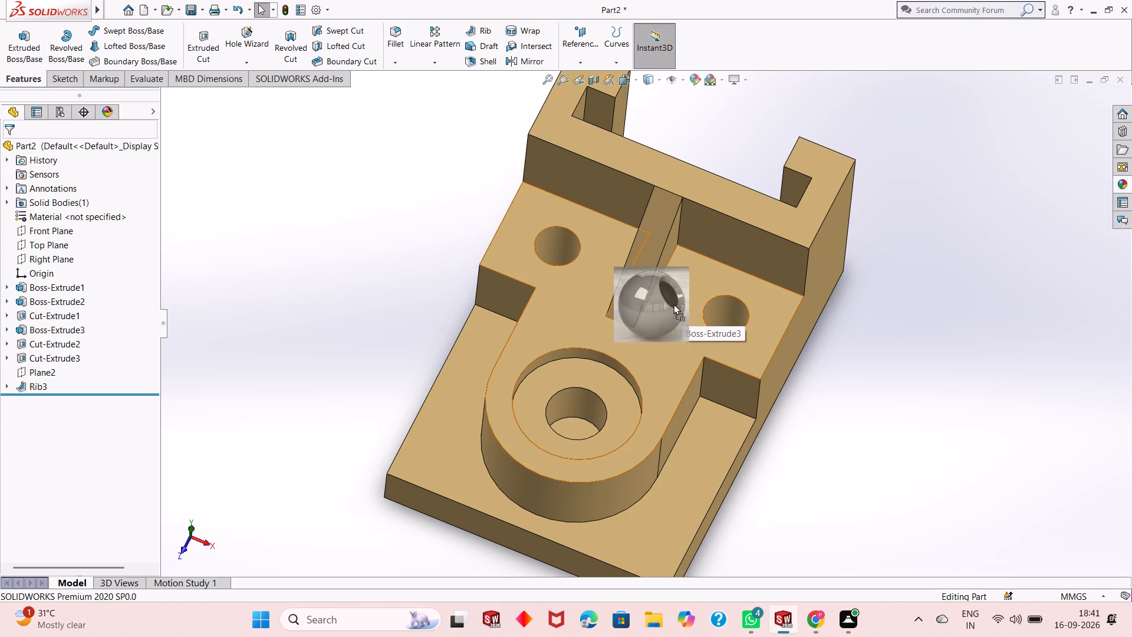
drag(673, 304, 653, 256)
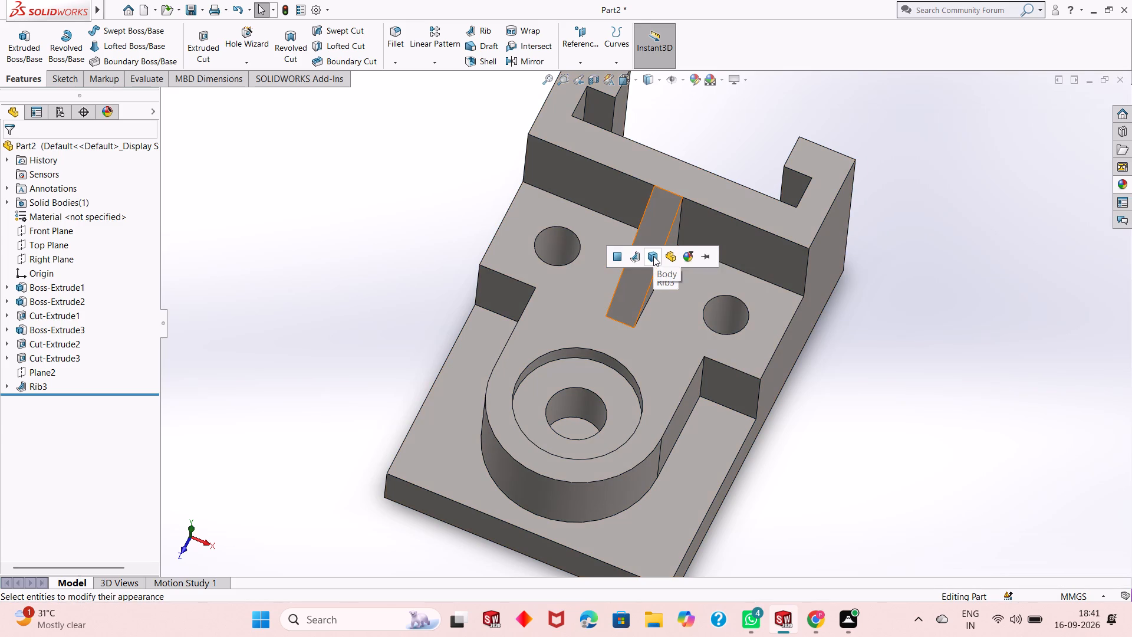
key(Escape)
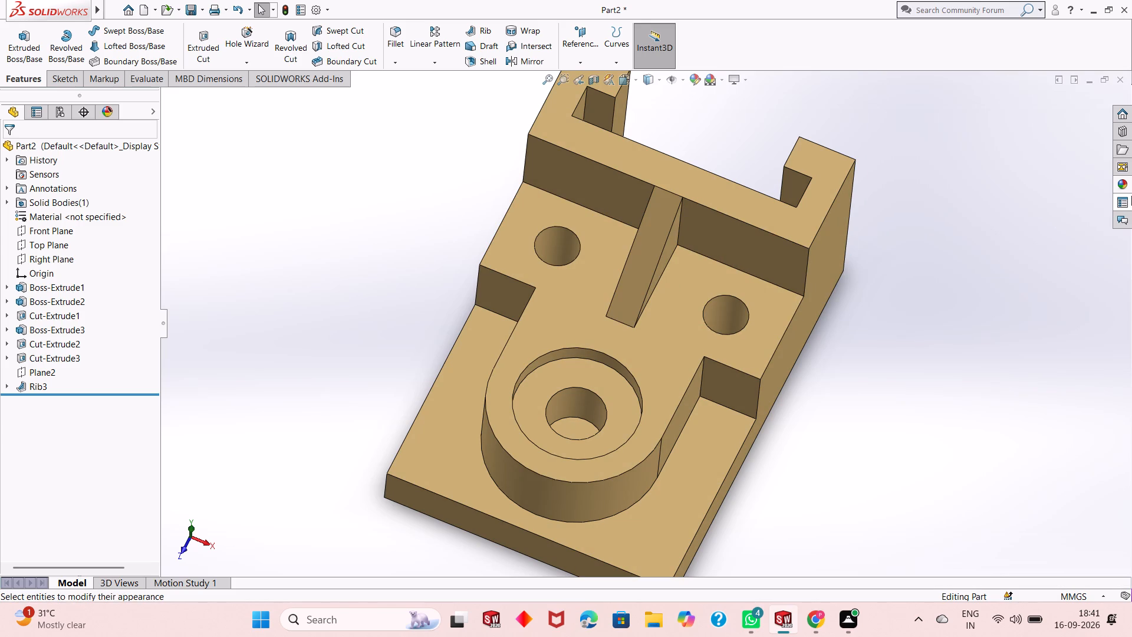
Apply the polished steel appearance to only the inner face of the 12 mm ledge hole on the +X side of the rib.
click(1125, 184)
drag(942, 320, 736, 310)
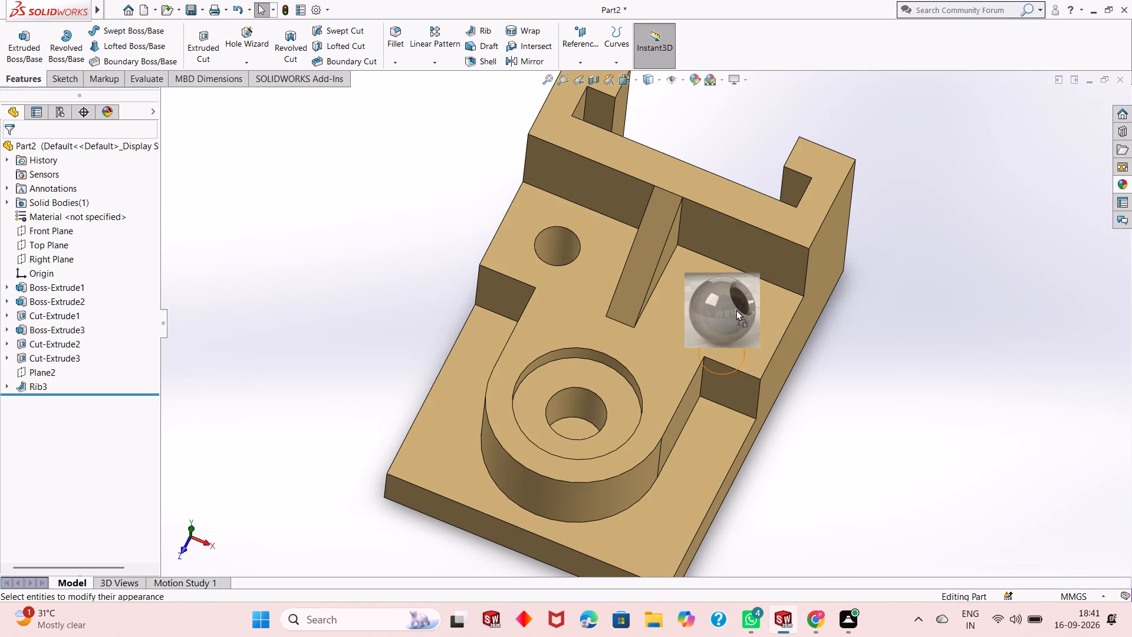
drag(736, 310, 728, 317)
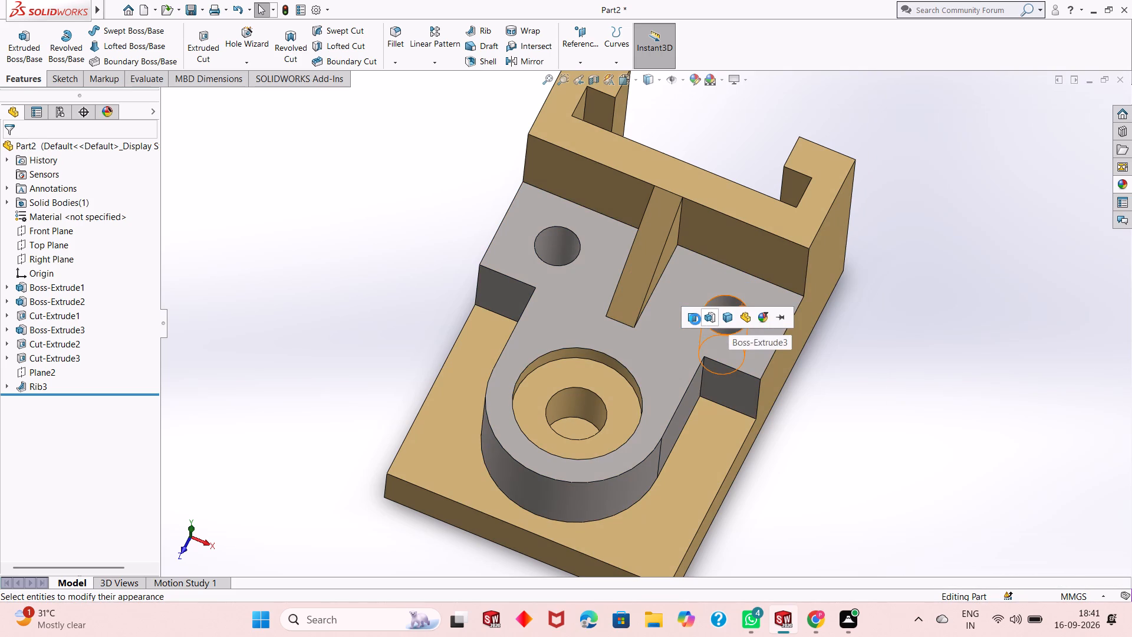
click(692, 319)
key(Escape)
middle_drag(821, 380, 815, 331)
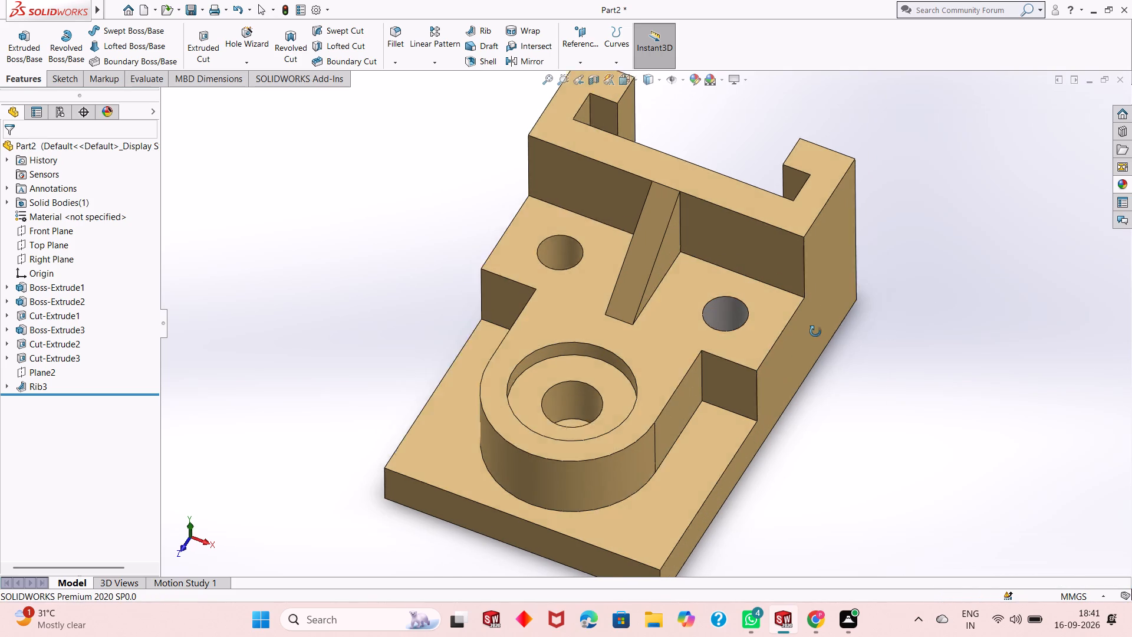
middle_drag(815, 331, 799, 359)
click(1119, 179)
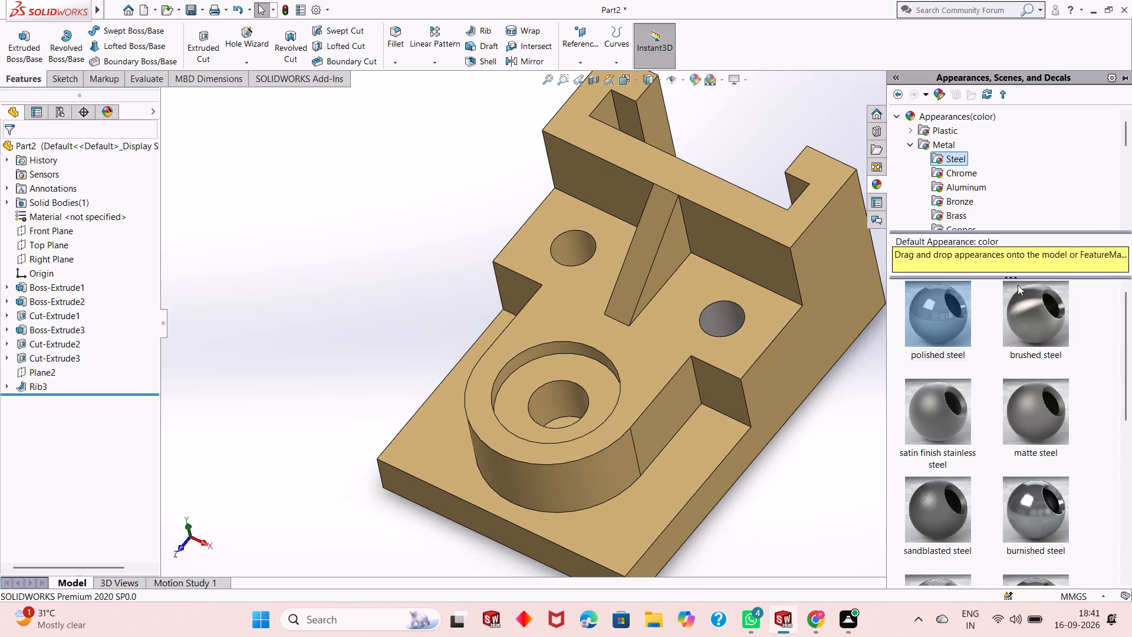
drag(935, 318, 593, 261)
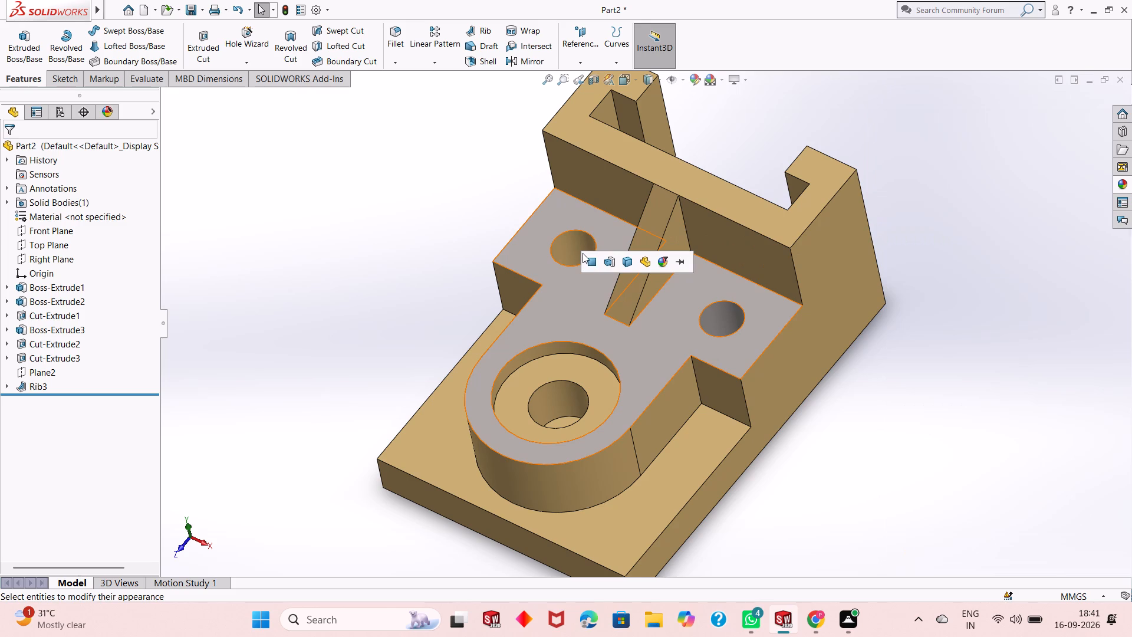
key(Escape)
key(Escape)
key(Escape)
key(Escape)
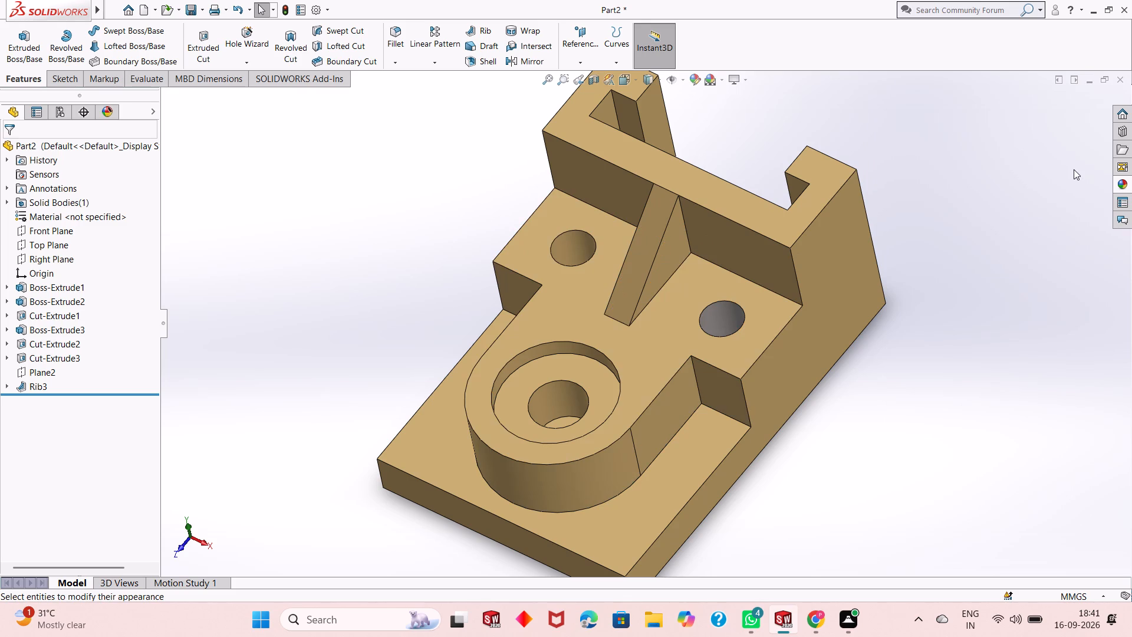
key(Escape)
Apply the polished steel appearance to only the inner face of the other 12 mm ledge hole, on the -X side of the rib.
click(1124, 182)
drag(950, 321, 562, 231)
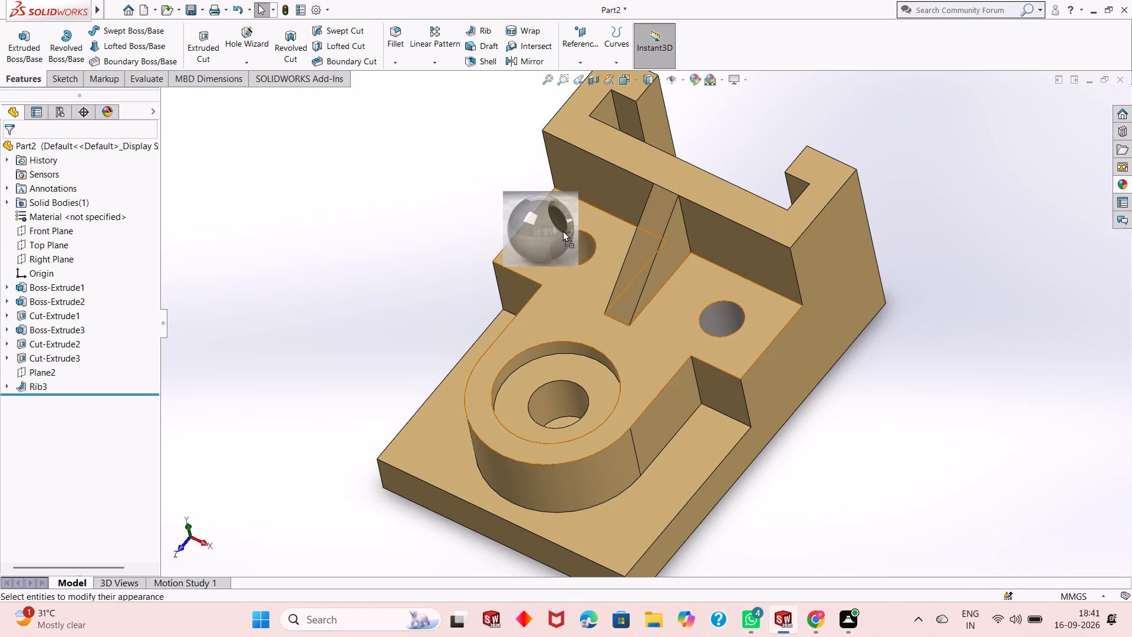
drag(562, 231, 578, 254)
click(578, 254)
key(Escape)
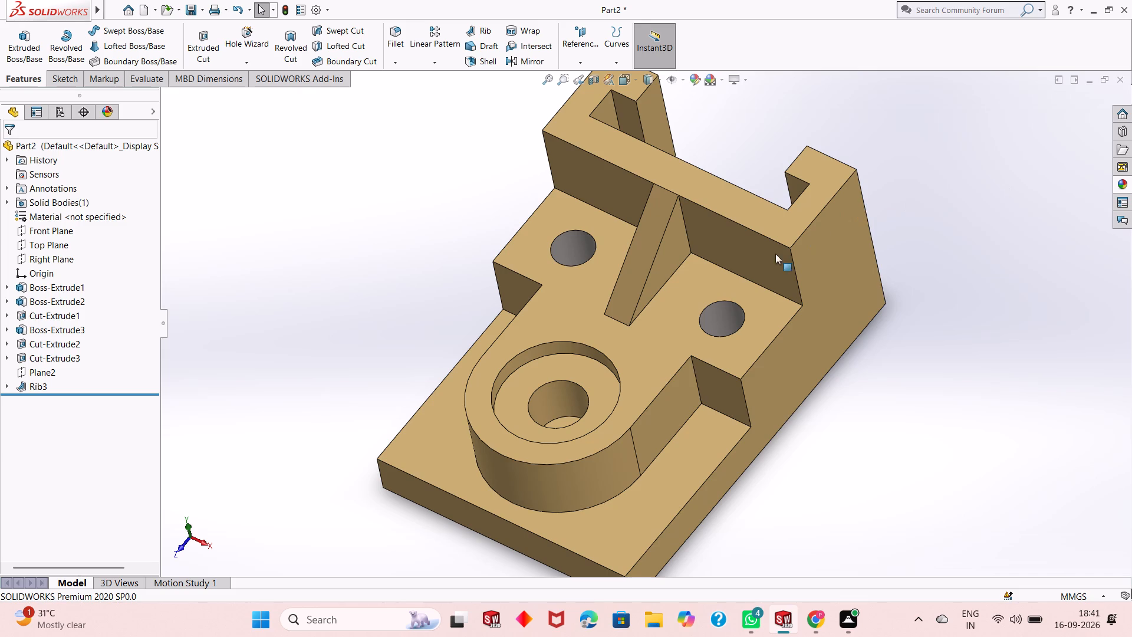
Examine the two steel-coloured ledge holes close up and from above against the tan part.
scroll(672, 333, up, 1)
middle_drag(666, 339, 684, 281)
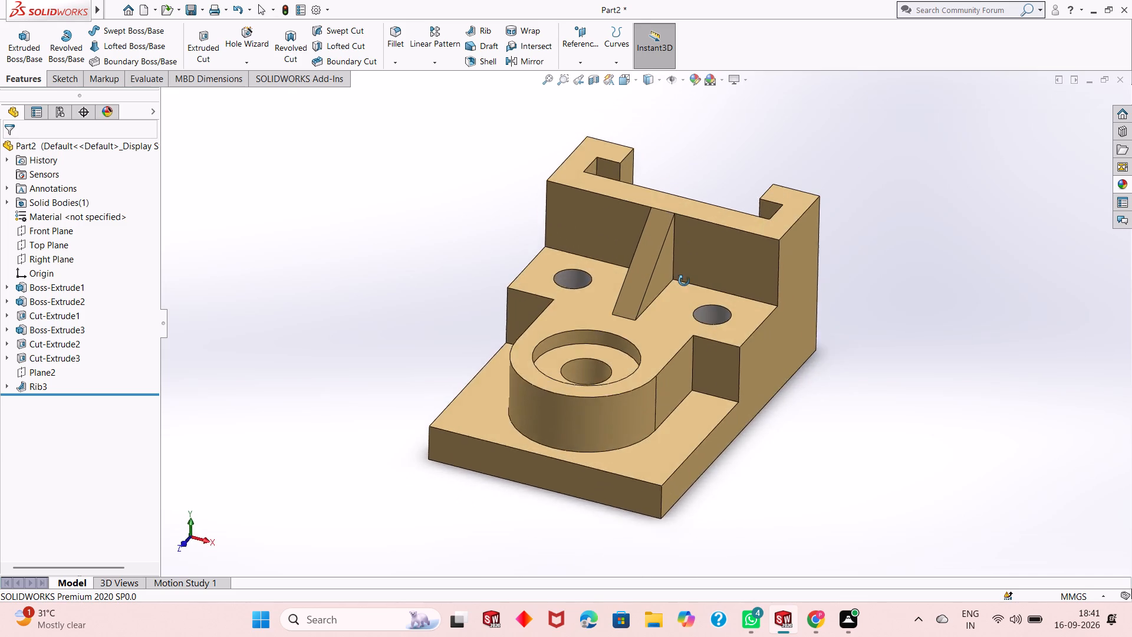
middle_drag(684, 281, 656, 326)
scroll(656, 326, up, 1)
scroll(656, 326, down, 3)
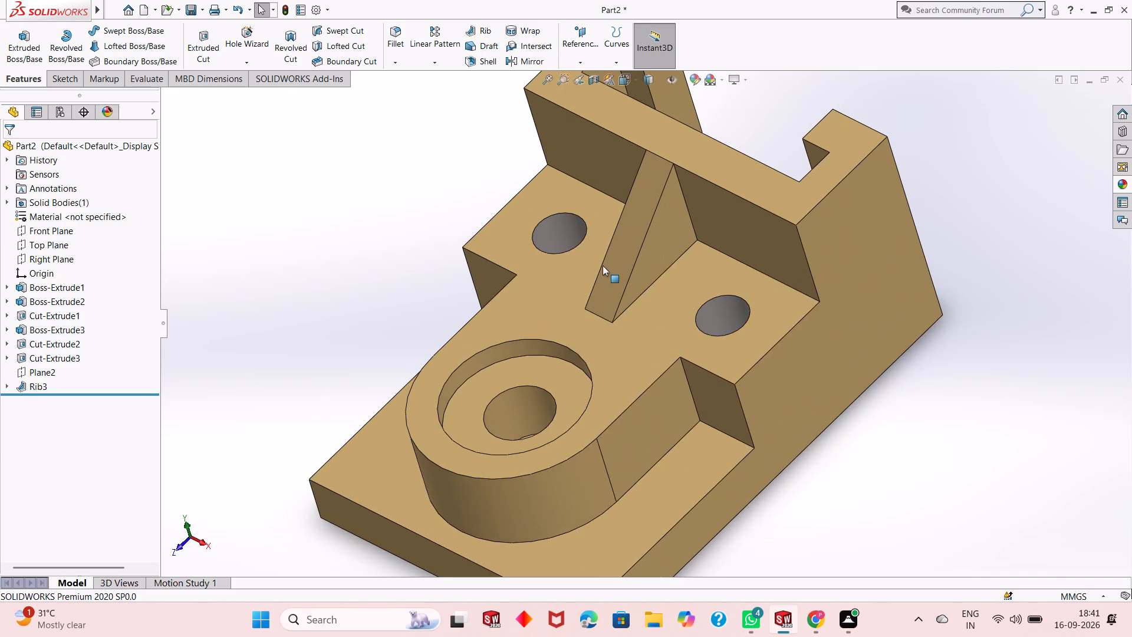
scroll(600, 262, down, 2)
middle_drag(600, 262, 650, 349)
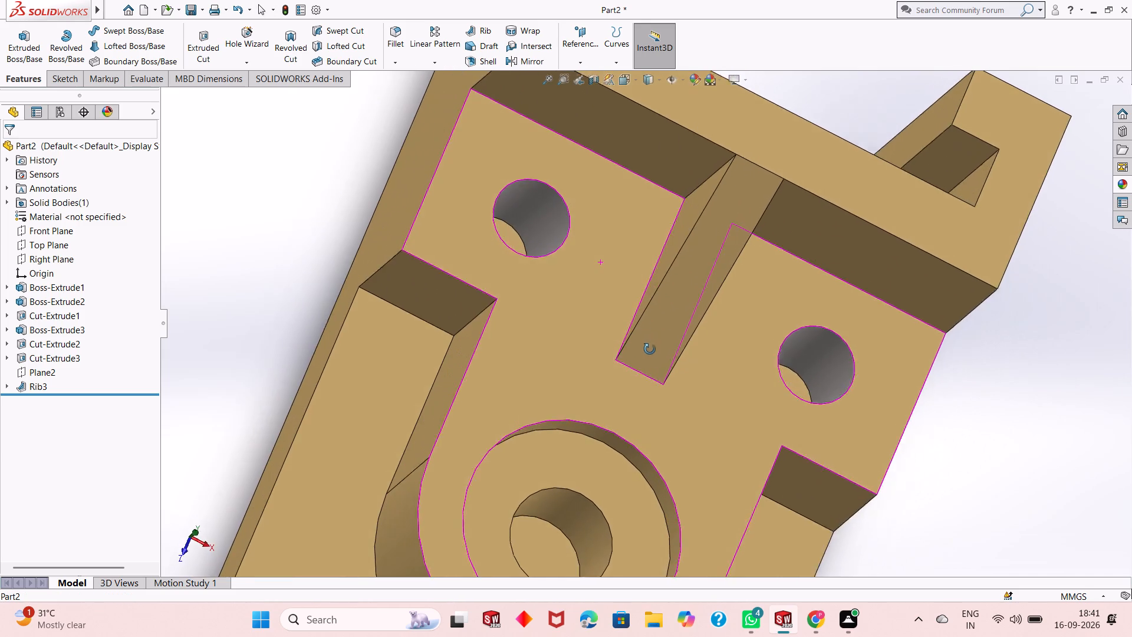
middle_drag(650, 349, 644, 377)
scroll(658, 372, down, 1)
scroll(516, 203, down, 3)
middle_drag(559, 230, 551, 232)
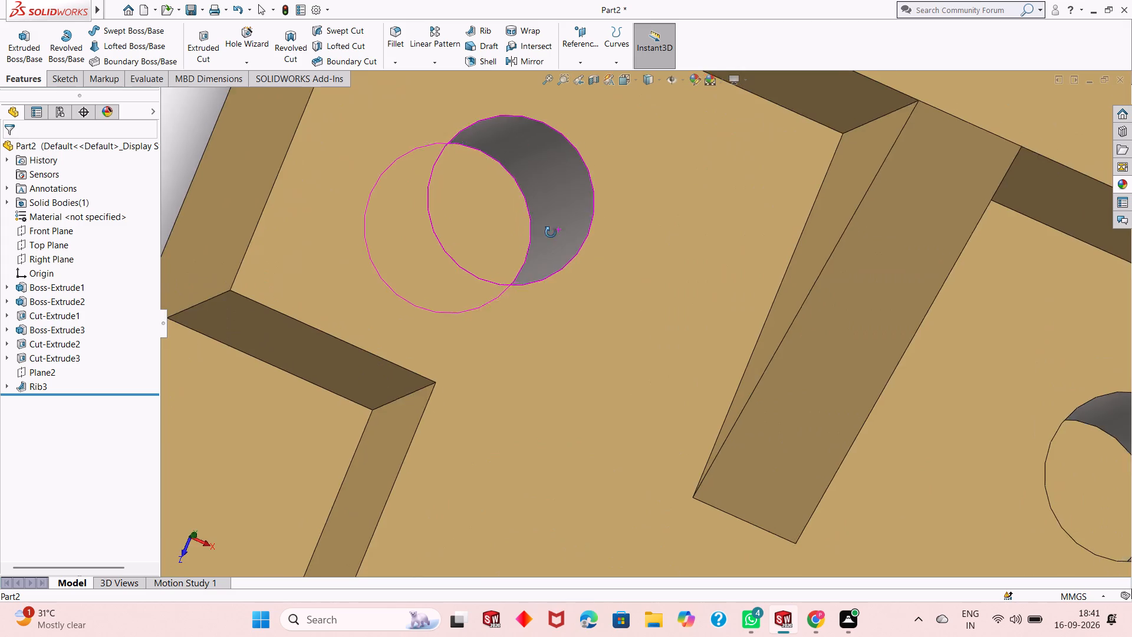
middle_drag(551, 232, 515, 241)
scroll(515, 241, up, 1)
middle_drag(496, 237, 517, 237)
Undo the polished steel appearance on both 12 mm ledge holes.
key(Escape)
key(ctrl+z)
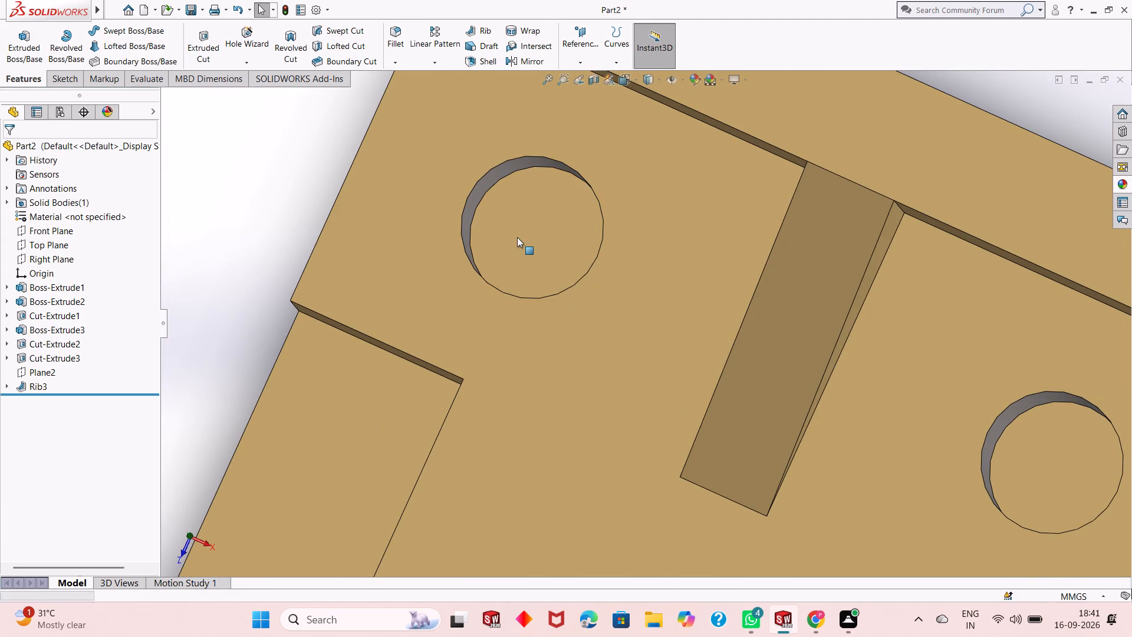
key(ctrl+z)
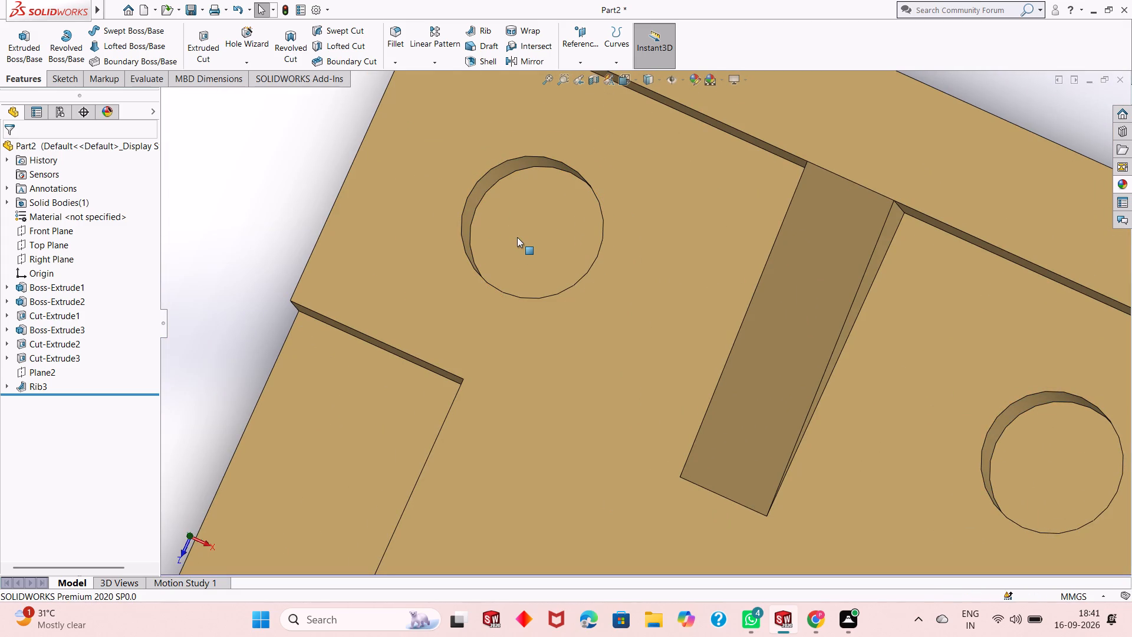
Examine the whole part from above, below, the front and the side, including the ledge holes, rib, stepped boss hole and T-slotted block.
scroll(521, 238, up, 6)
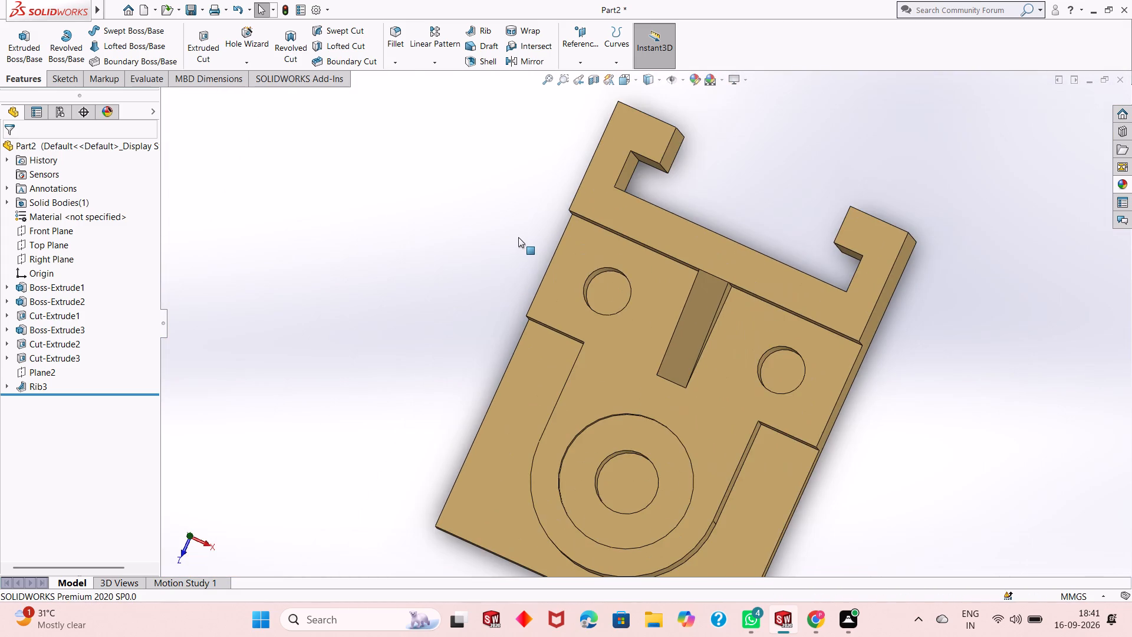
scroll(518, 237, up, 2)
scroll(665, 376, down, 3)
middle_drag(665, 377, 674, 321)
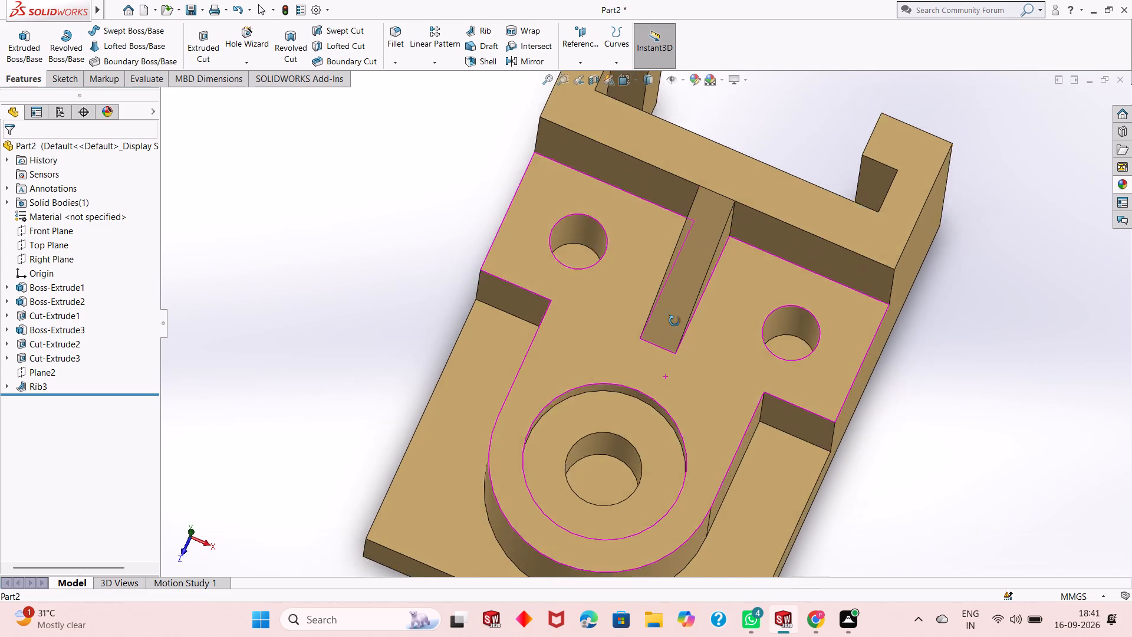
middle_drag(674, 321, 641, 237)
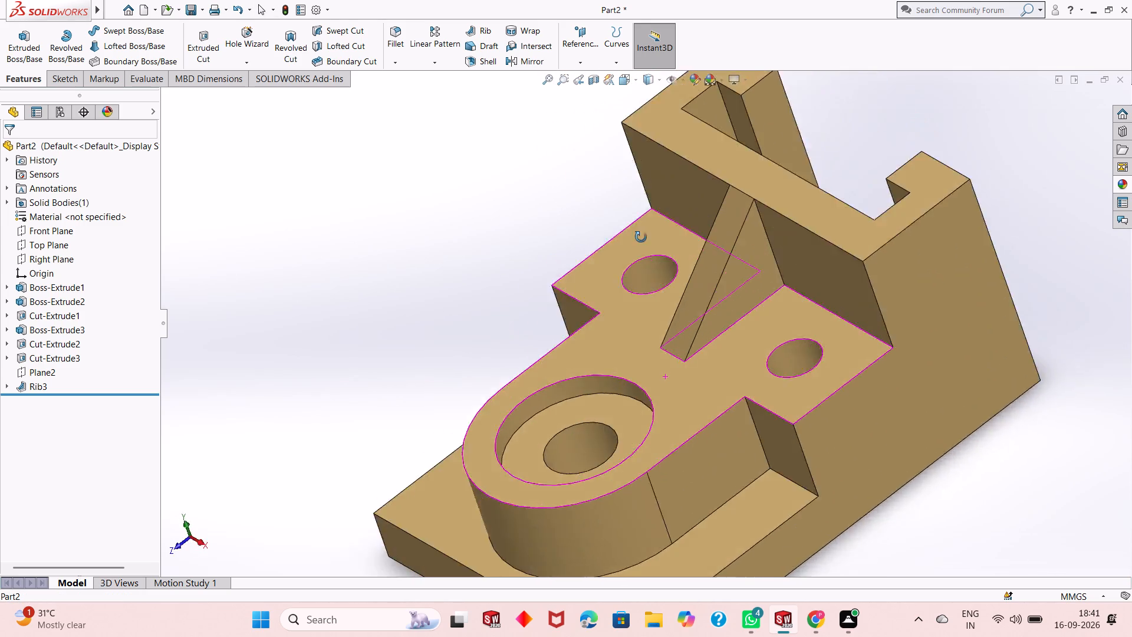
middle_drag(641, 237, 642, 203)
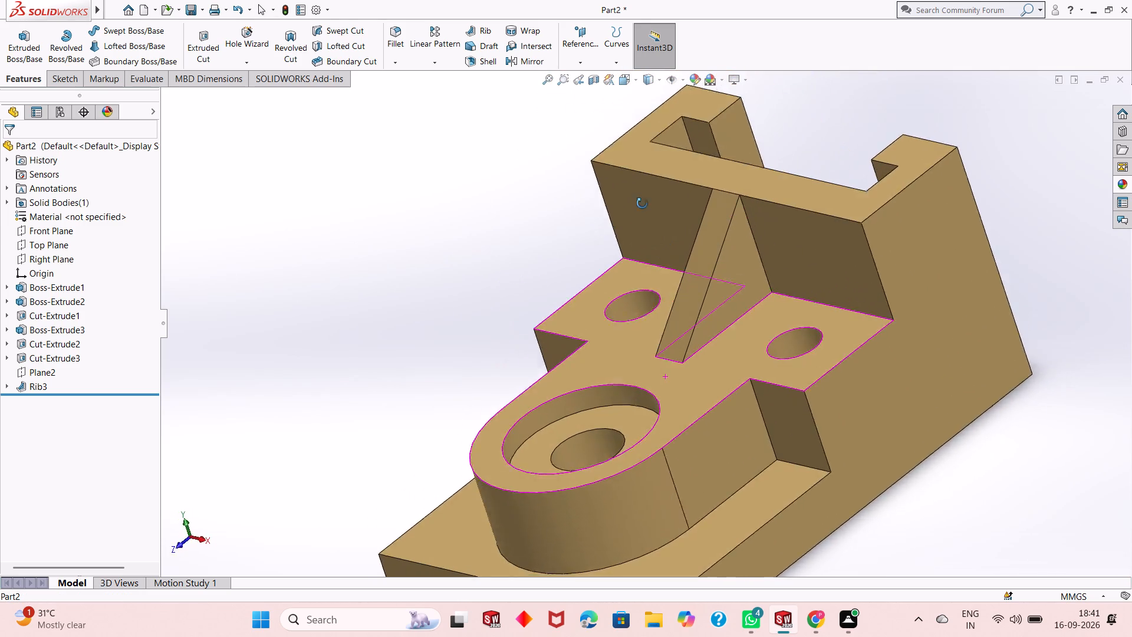
middle_drag(642, 203, 633, 237)
scroll(634, 275, down, 1)
scroll(633, 276, up, 1)
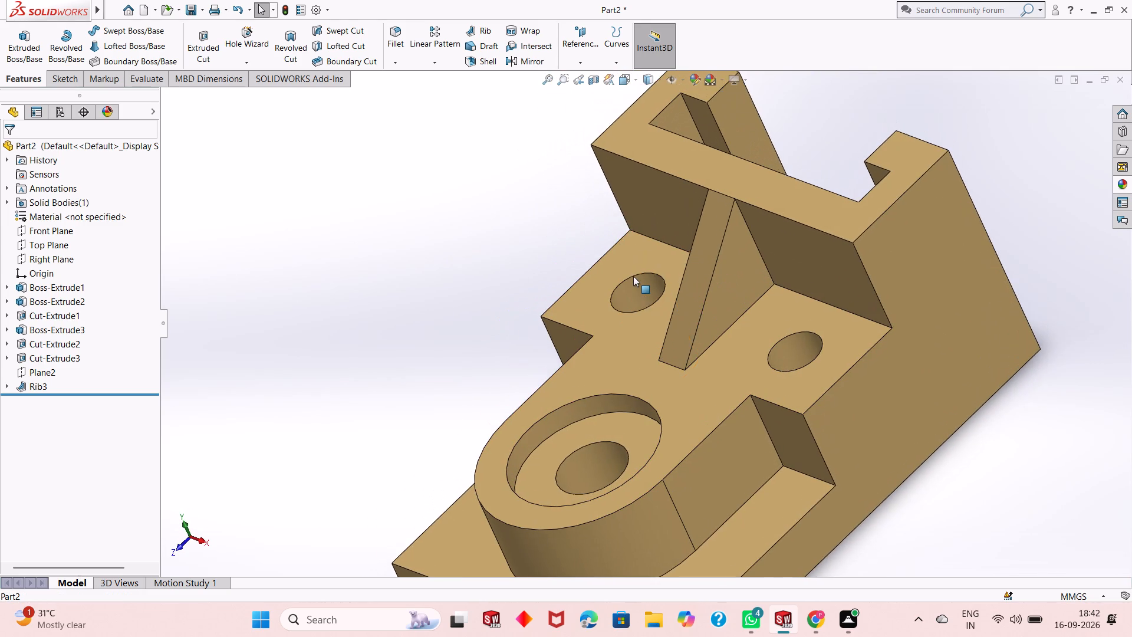
scroll(633, 276, up, 1)
scroll(734, 362, down, 2)
middle_drag(707, 353, 741, 336)
scroll(741, 336, down, 3)
scroll(699, 333, up, 3)
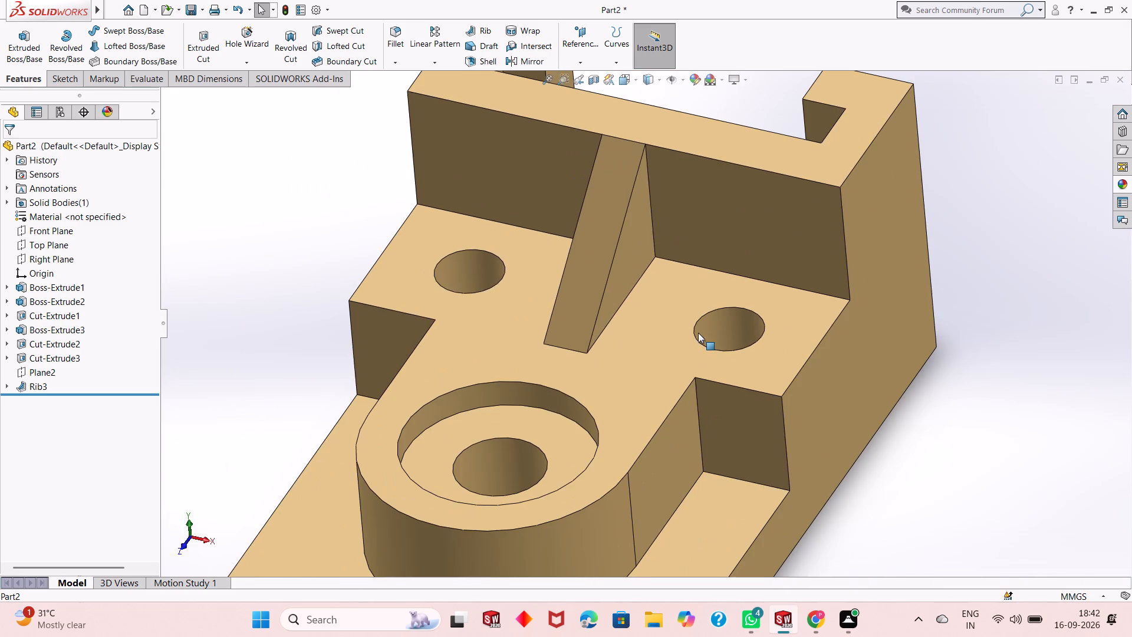
middle_drag(606, 349, 715, 196)
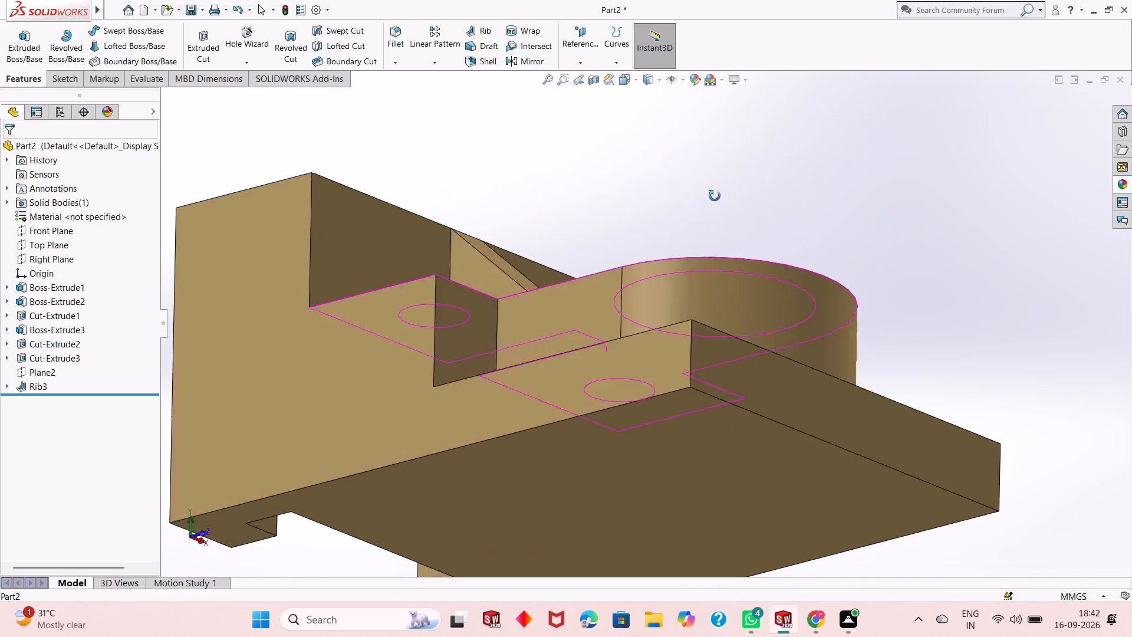
middle_drag(715, 196, 622, 146)
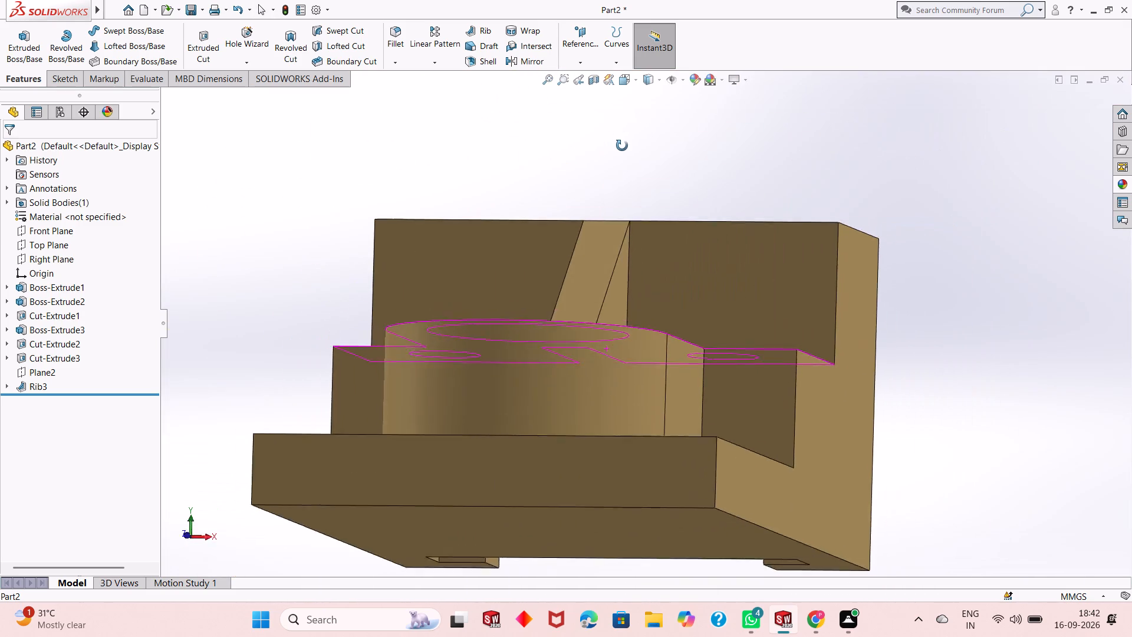
middle_drag(622, 146, 564, 267)
scroll(560, 269, up, 2)
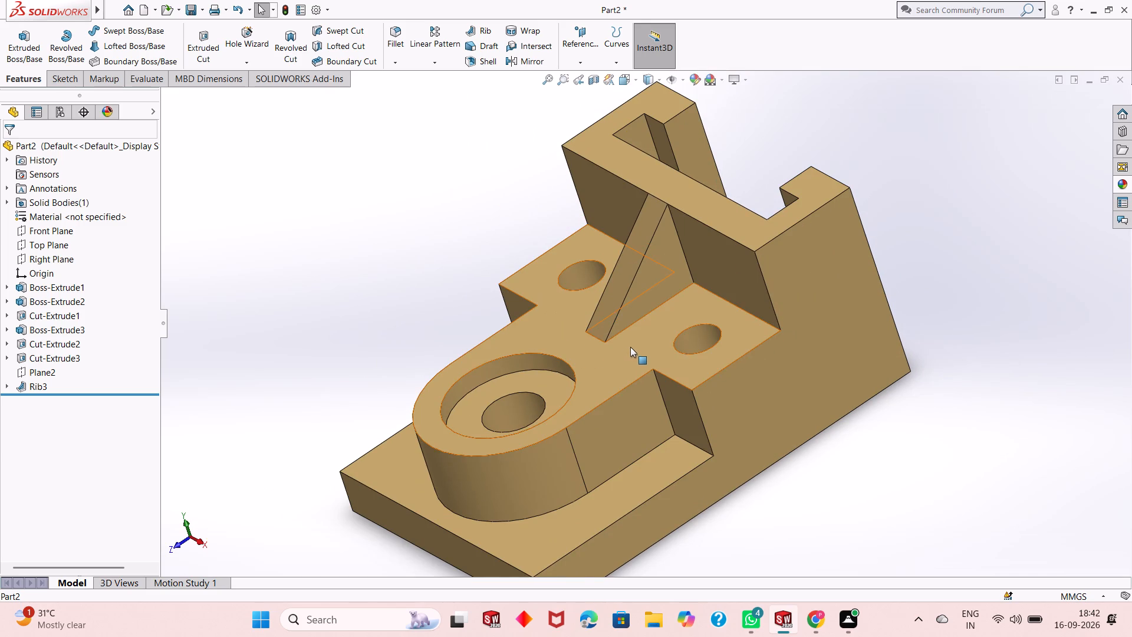
scroll(631, 344, down, 1)
scroll(630, 329, up, 2)
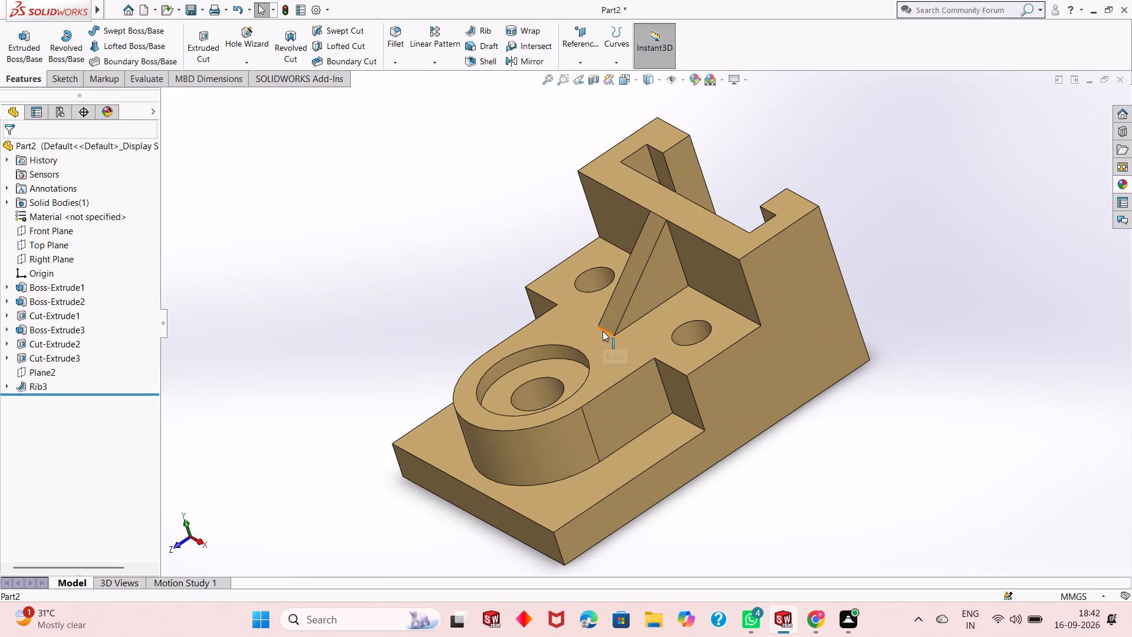
Save the part as a SOLIDWORKS part file named Support bracket in the Downloads folder.
key(ctrl+s)
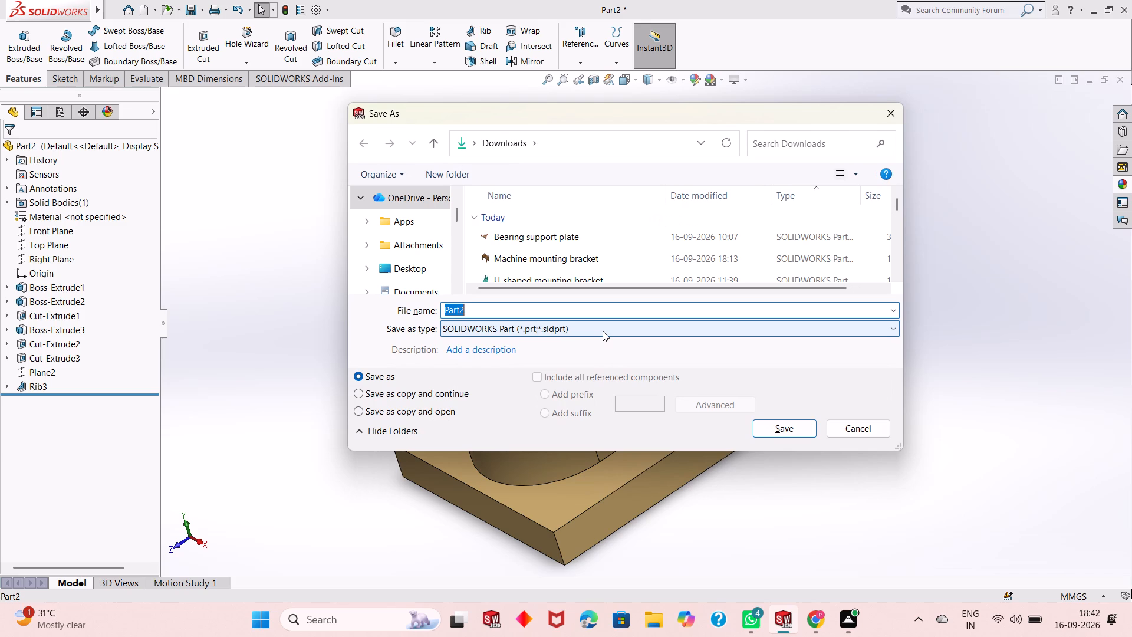
text(Support)
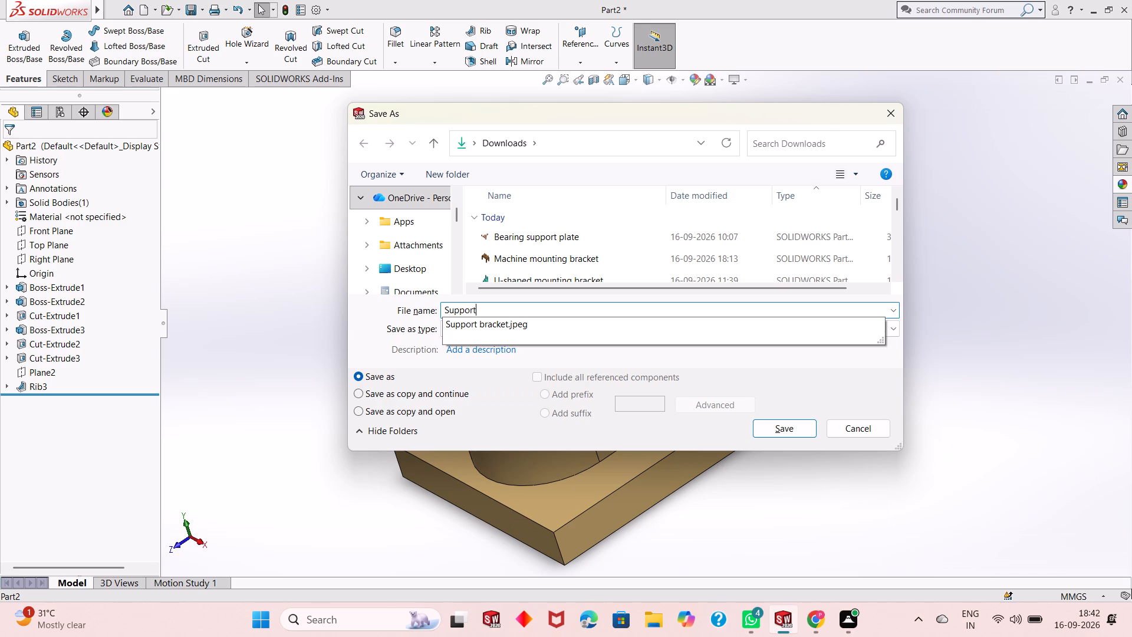
key(space)
text(bracket)
key(Return)
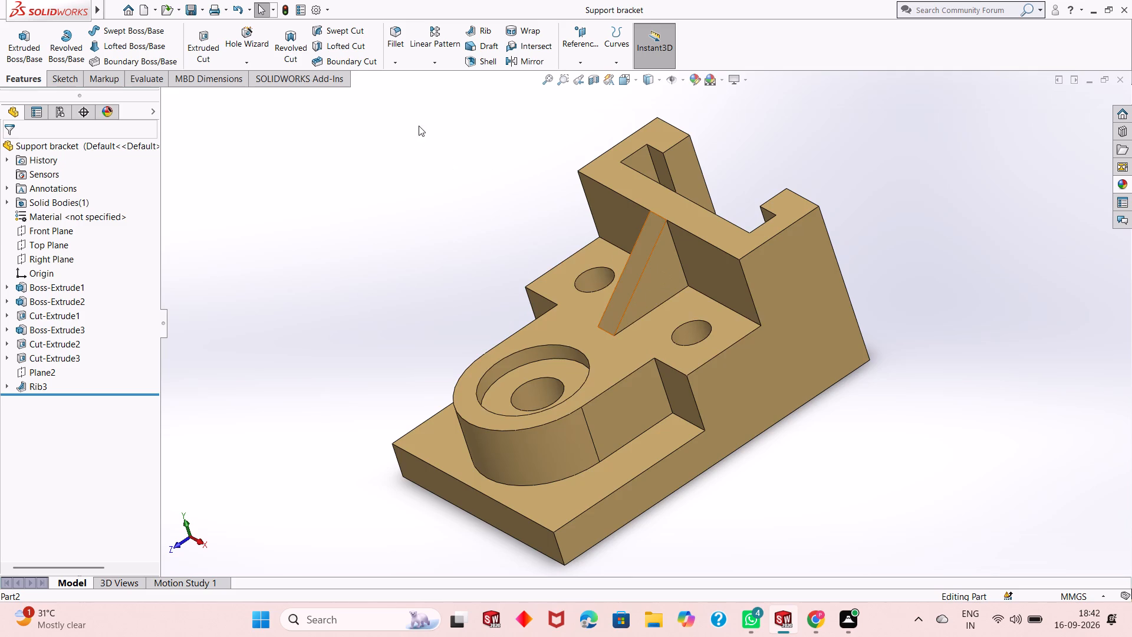
Save a PDF copy of the part (Adobe Portable Document Format) as Support bracket in the Downloads folder.
scroll(549, 281, down, 3)
scroll(549, 281, up, 5)
scroll(707, 388, down, 2)
scroll(701, 367, up, 1)
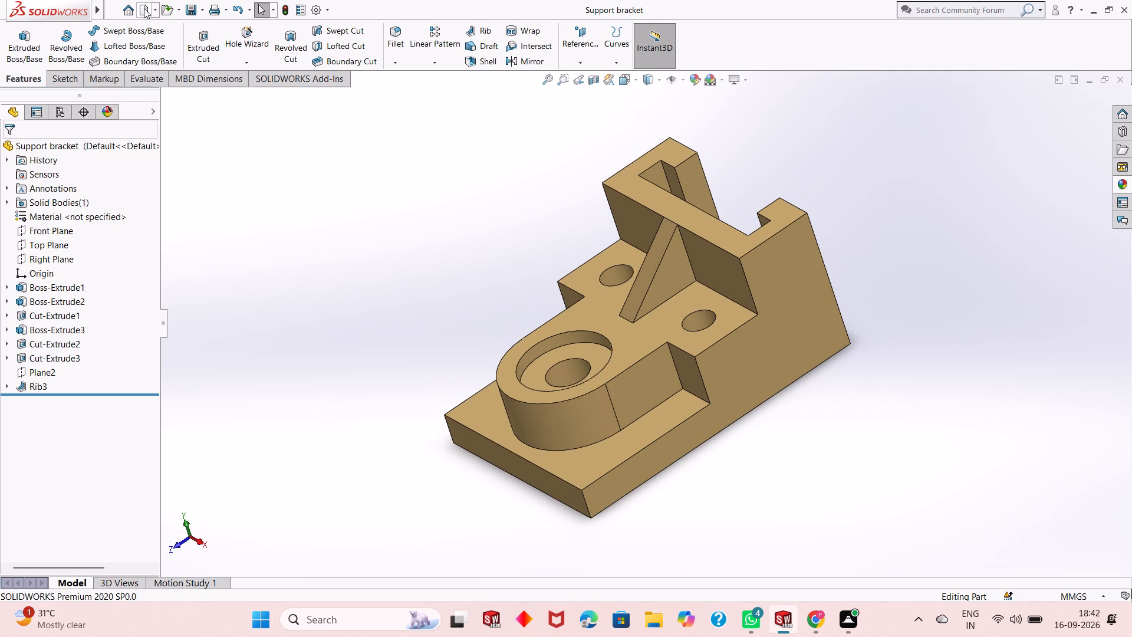
click(203, 6)
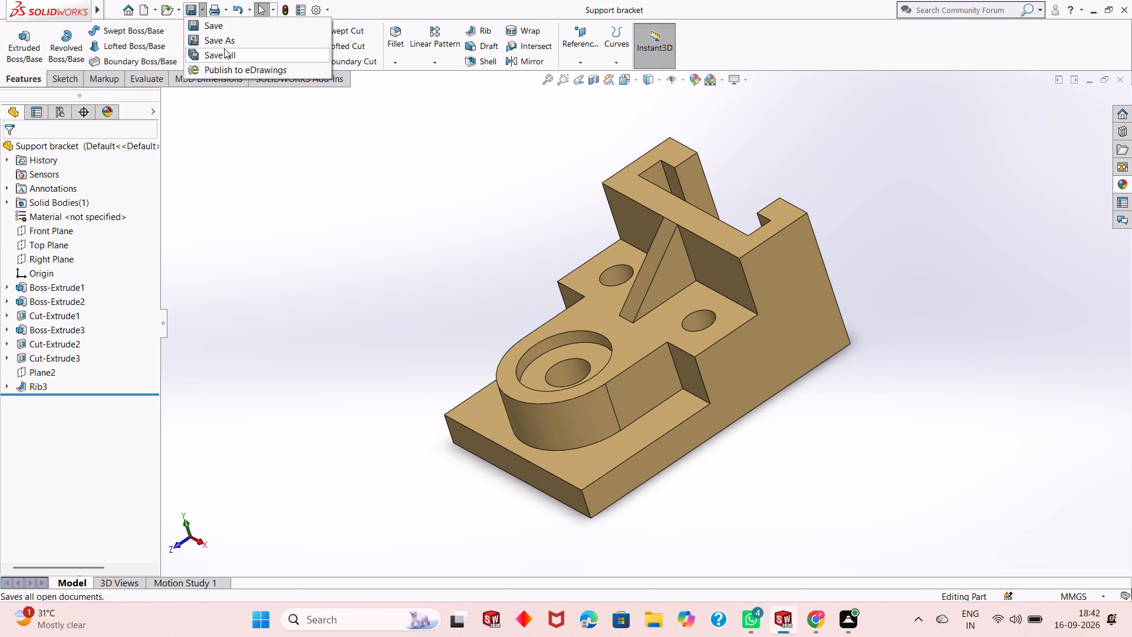
click(230, 44)
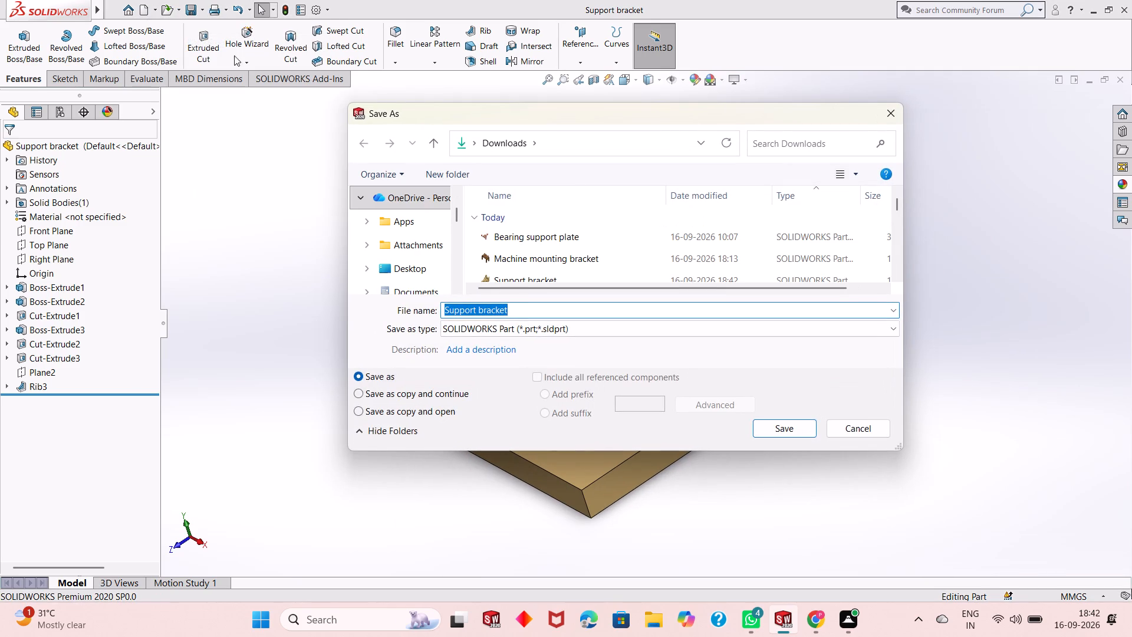
click(470, 329)
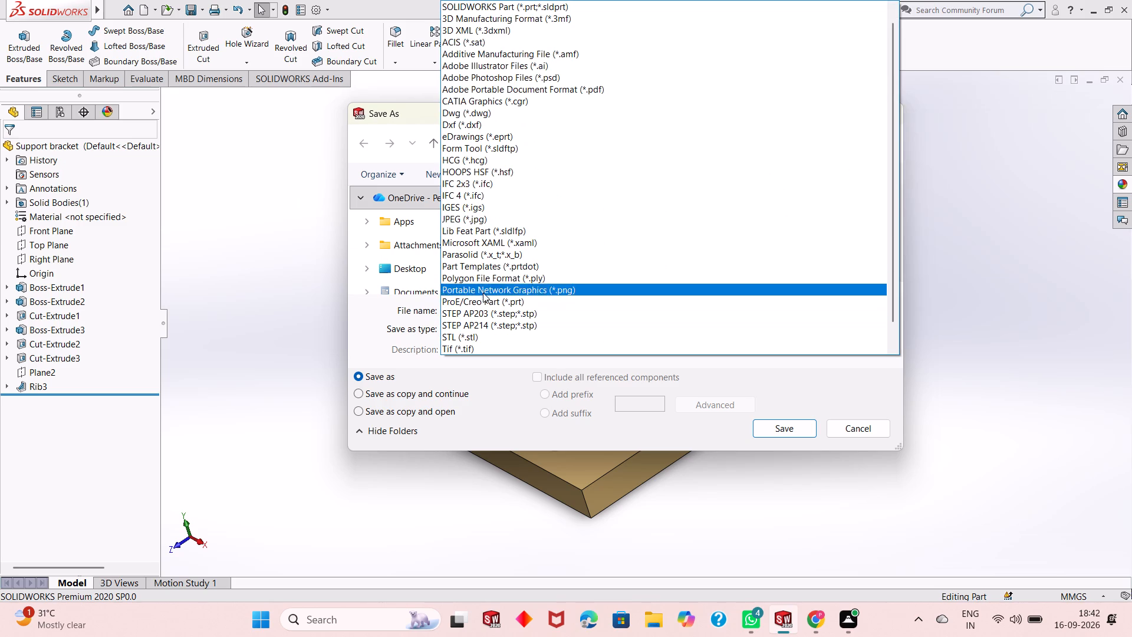
click(550, 91)
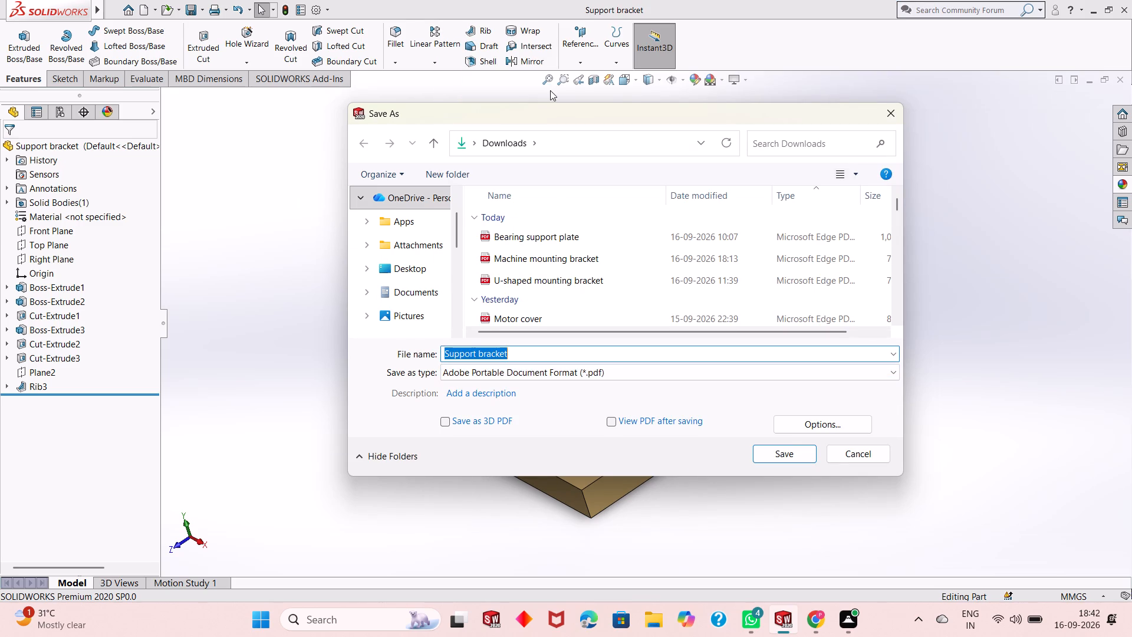
click(787, 458)
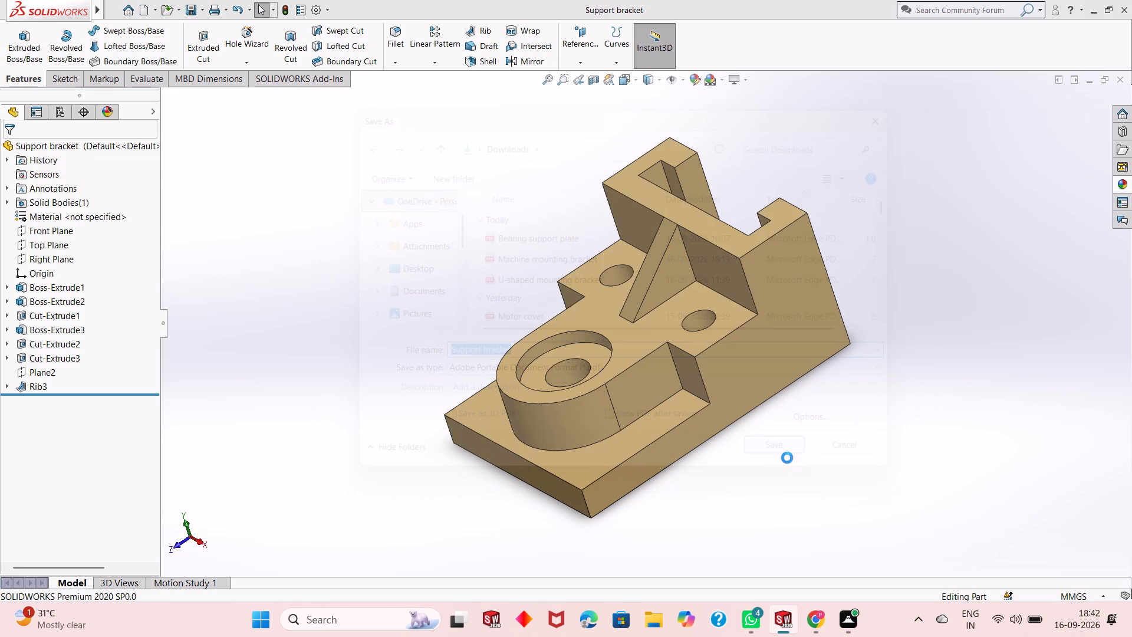
Examine the bracket close up, from its underside and from above, including the boss, rib, ledge holes and T-slotted block.
scroll(639, 337, down, 3)
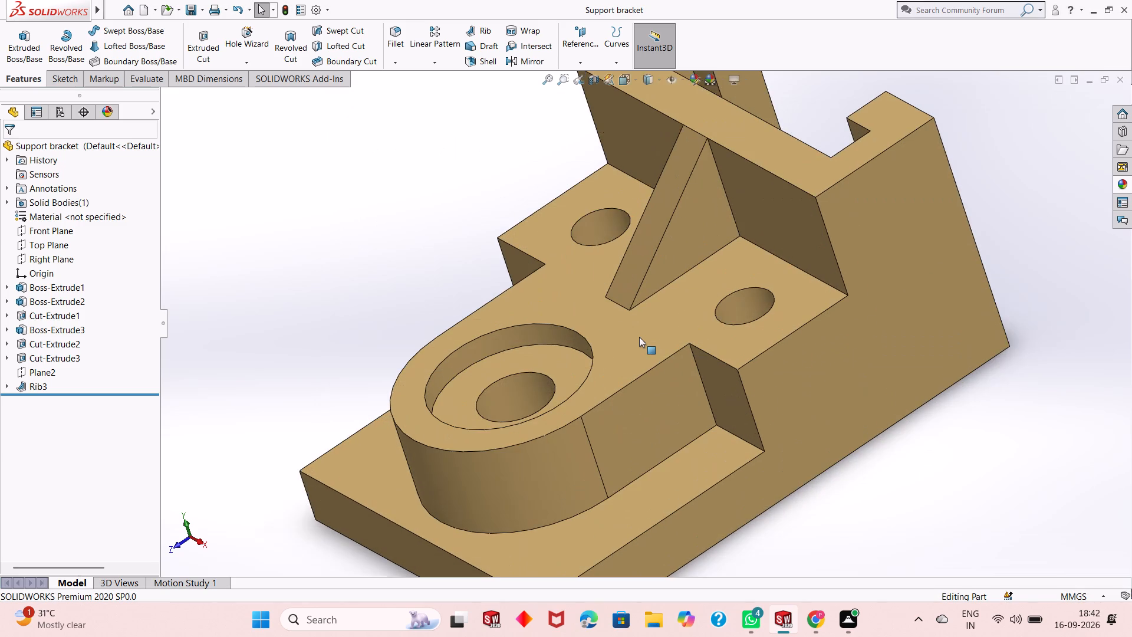
scroll(639, 337, up, 5)
scroll(696, 281, down, 4)
middle_drag(662, 370, 771, 311)
middle_drag(676, 405, 617, 251)
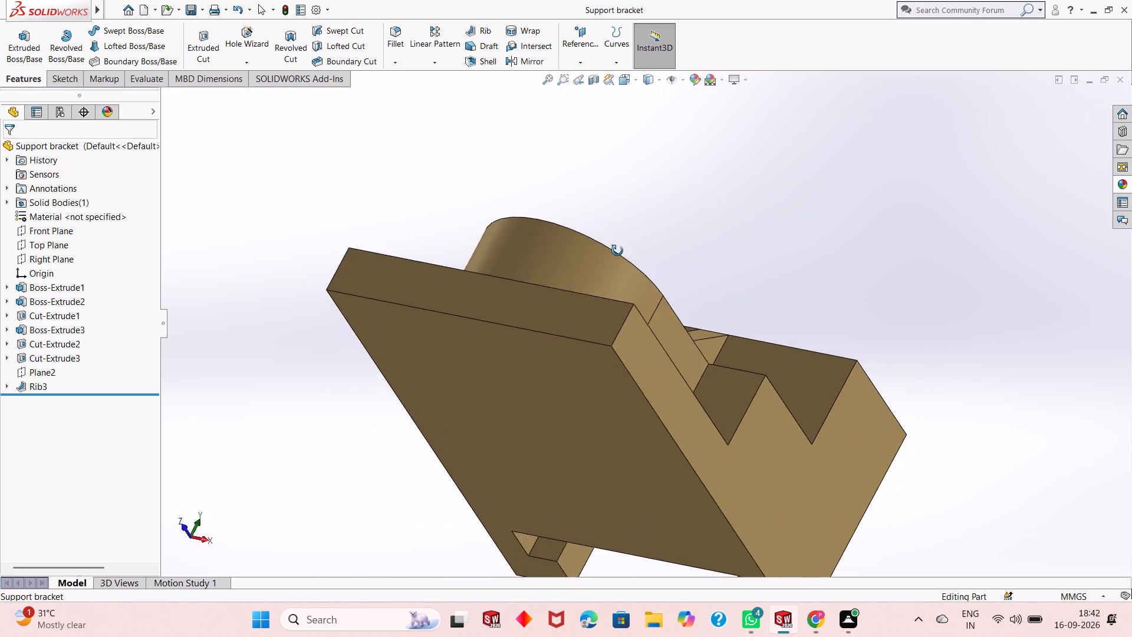
middle_drag(617, 251, 574, 343)
scroll(488, 268, up, 1)
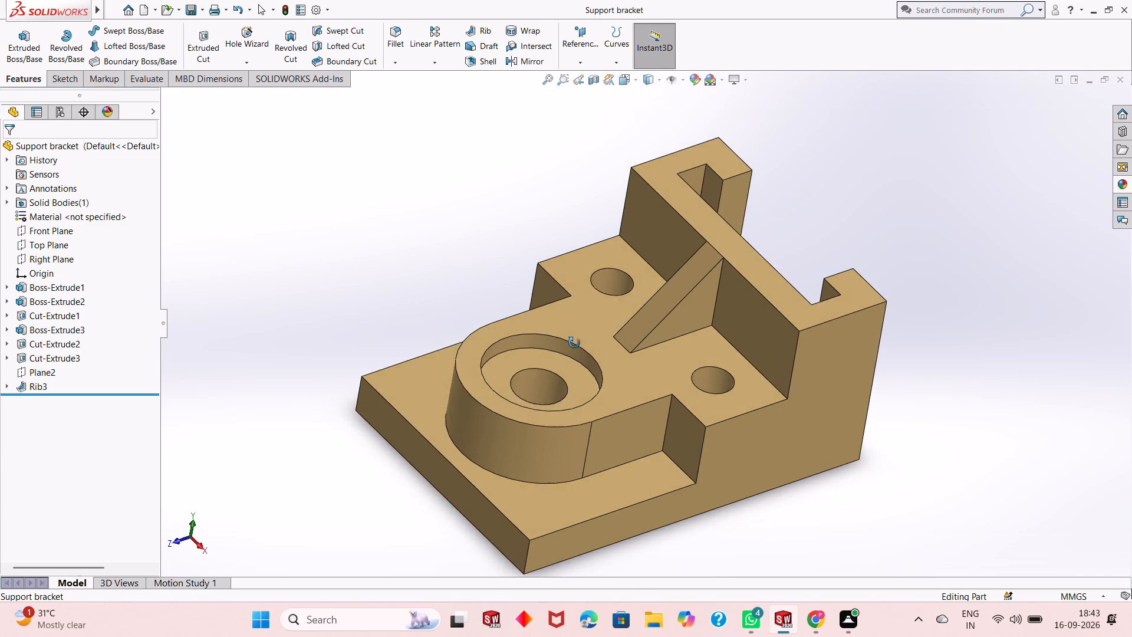
middle_drag(574, 343, 574, 350)
scroll(574, 364, up, 1)
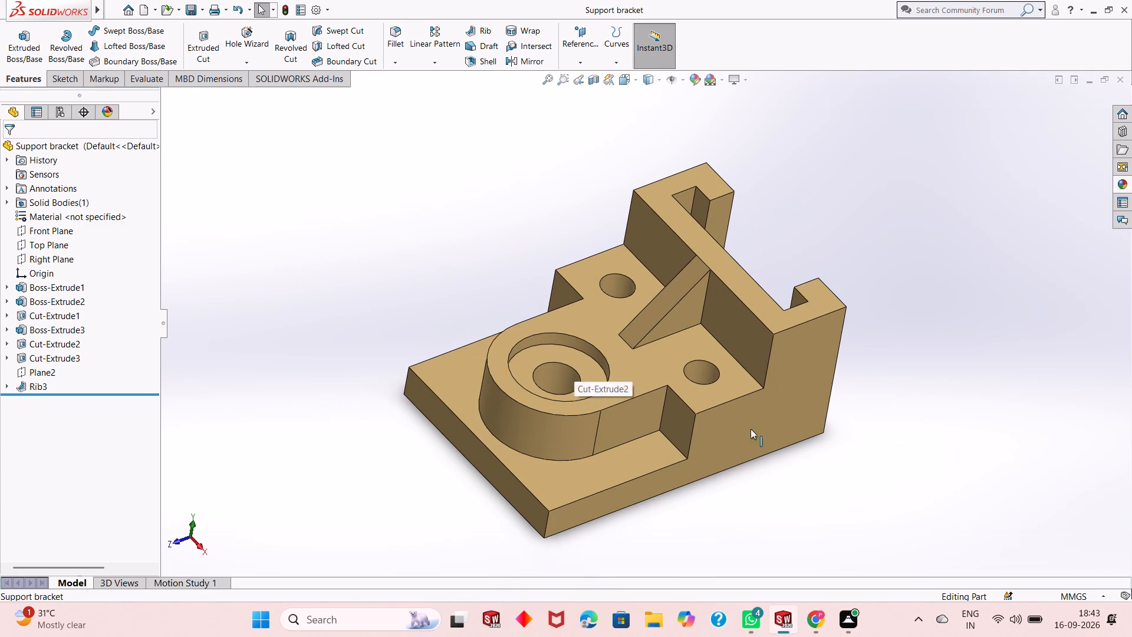